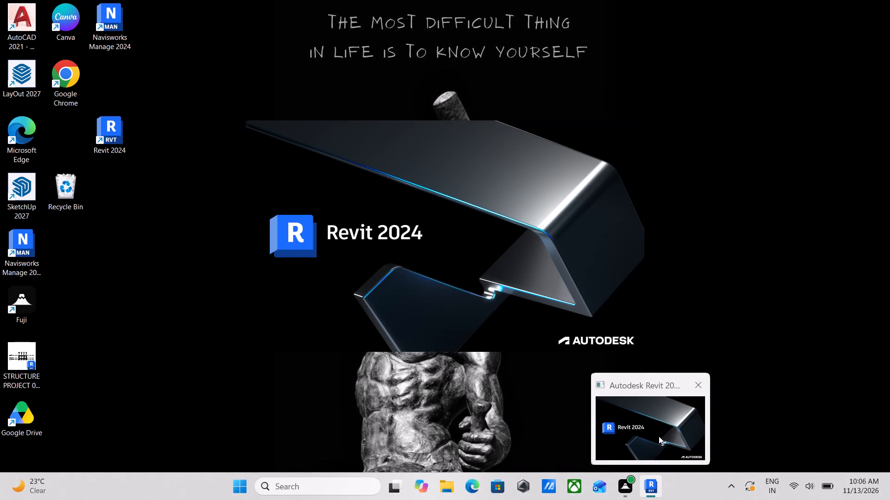
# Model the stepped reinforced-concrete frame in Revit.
# Switch to the Revit 2024 window while it starts up.
pyautogui.click(659, 436)
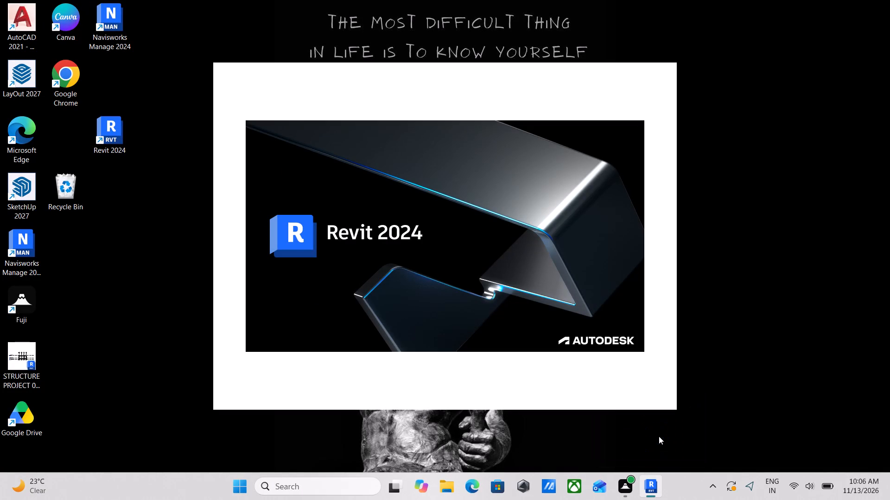
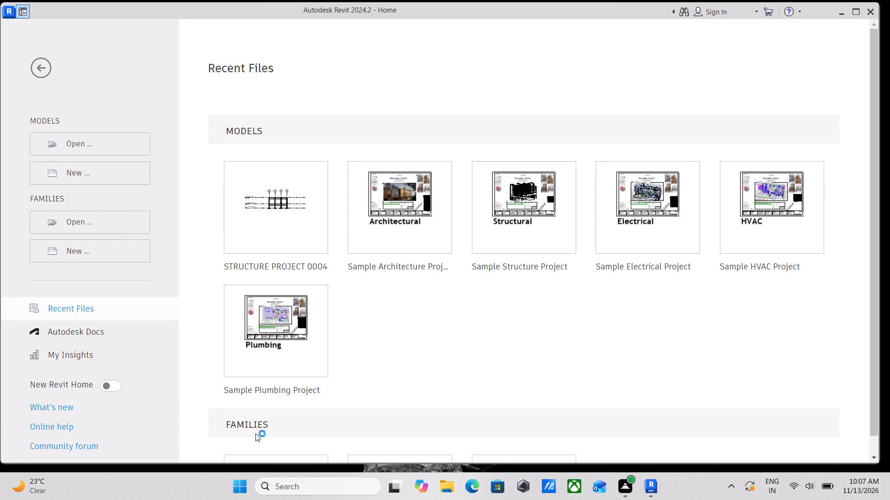
# Create a new project from the Structural Analysis-DefaultMetric template.
pyautogui.click(58, 171)
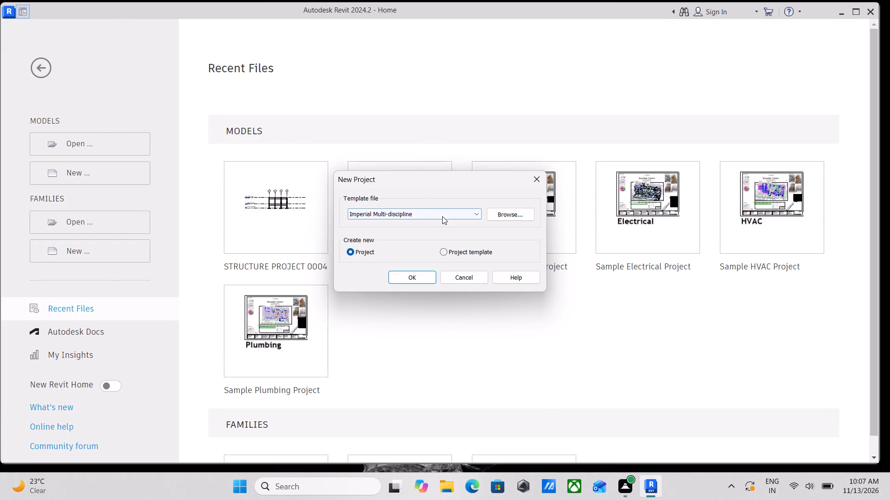
pyautogui.click(443, 217)
pyautogui.click(351, 253)
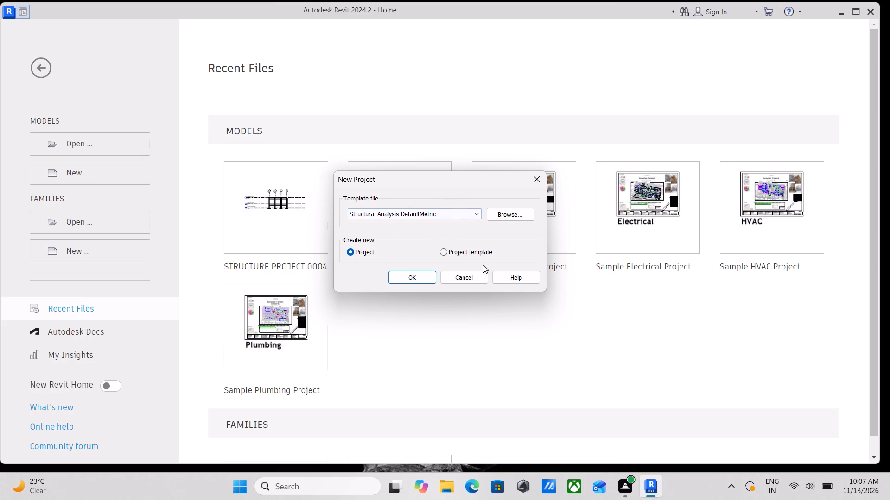
pyautogui.click(465, 212)
pyautogui.click(377, 254)
pyautogui.click(412, 278)
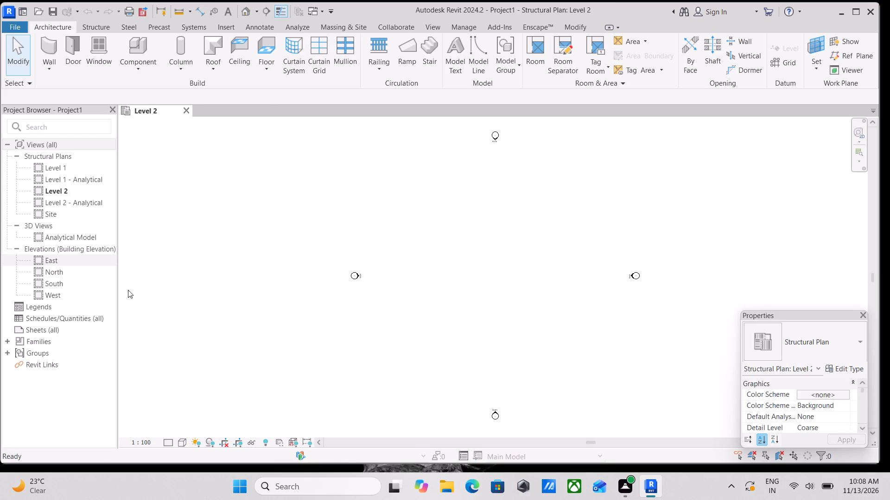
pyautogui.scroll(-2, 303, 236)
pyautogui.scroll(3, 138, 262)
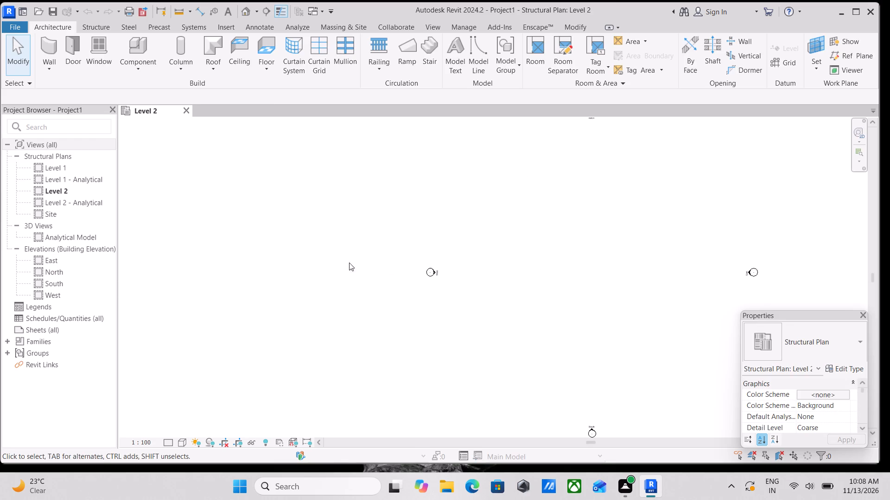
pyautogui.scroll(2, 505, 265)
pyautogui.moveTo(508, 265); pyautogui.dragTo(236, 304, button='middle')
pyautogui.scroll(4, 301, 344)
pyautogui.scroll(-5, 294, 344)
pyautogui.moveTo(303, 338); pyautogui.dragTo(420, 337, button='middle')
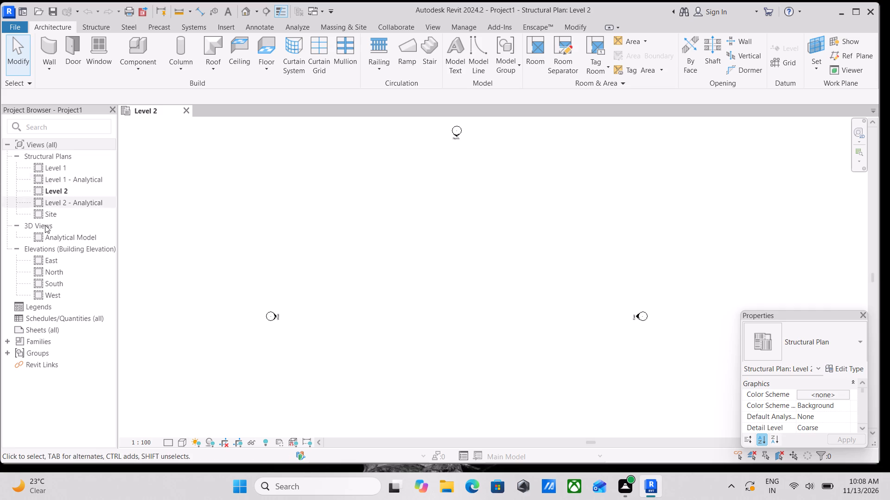
# Open the North building elevation view.
pyautogui.tripleClick(57, 270)
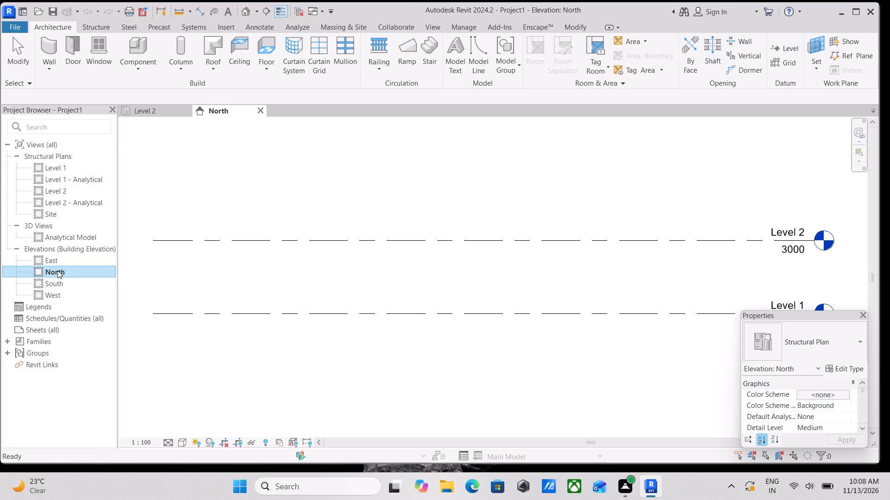
# Add a level offset 6' below Level 1 by picking the Level 1 line.
pyautogui.scroll(-3, 371, 297)
pyautogui.moveTo(371, 297); pyautogui.dragTo(336, 307, button='middle')
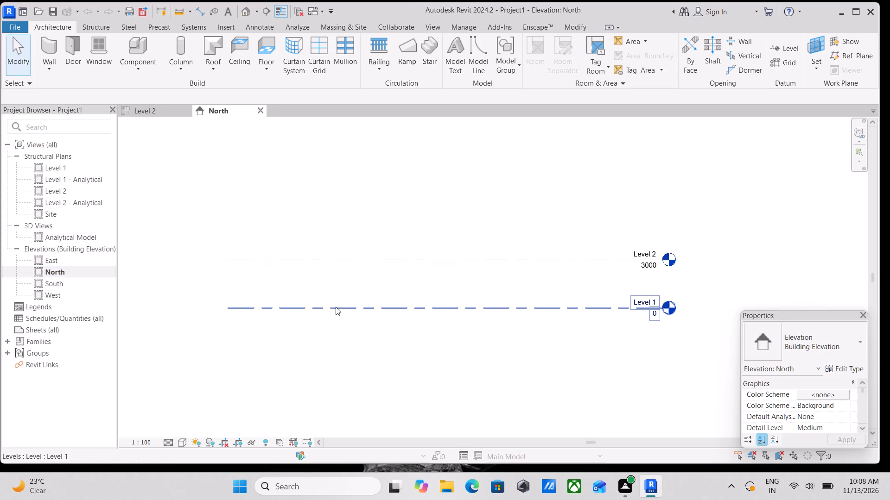
pyautogui.moveTo(336, 307); pyautogui.dragTo(336, 307, button='middle')
pyautogui.write('ll')
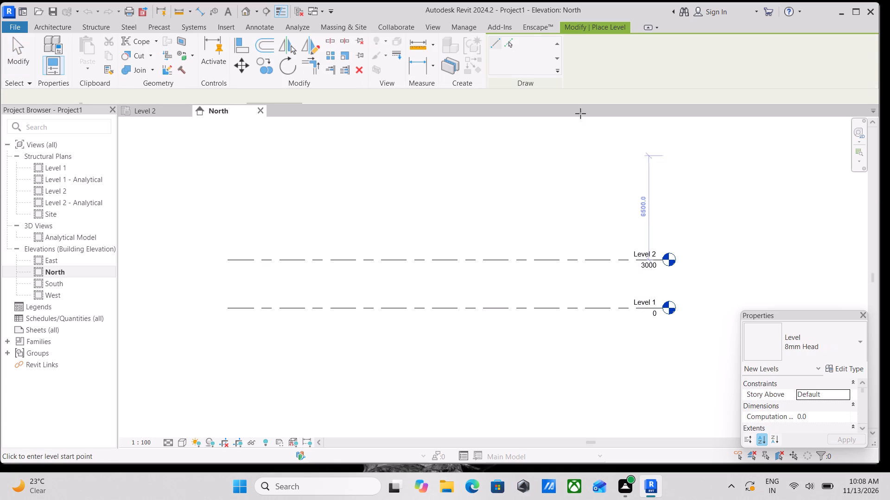
pyautogui.click(511, 43)
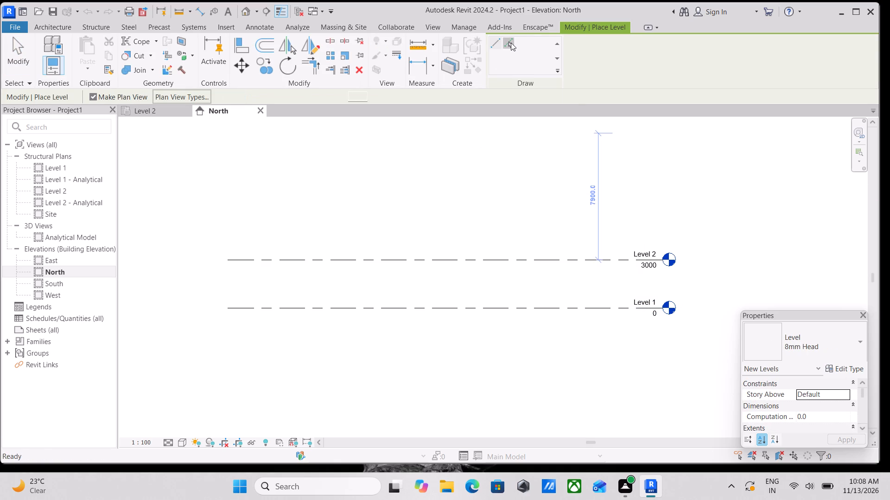
pyautogui.moveTo(290, 91); pyautogui.dragTo(196, 112)
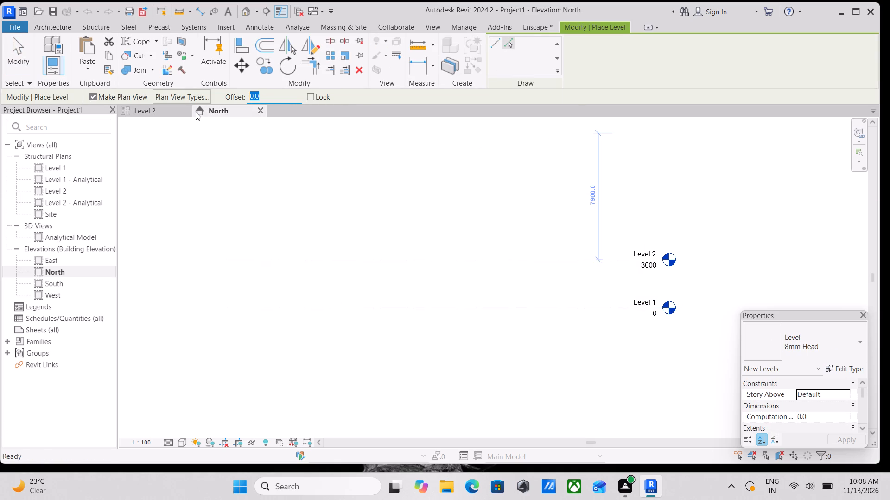
pyautogui.write("6'")
pyautogui.press('Return')
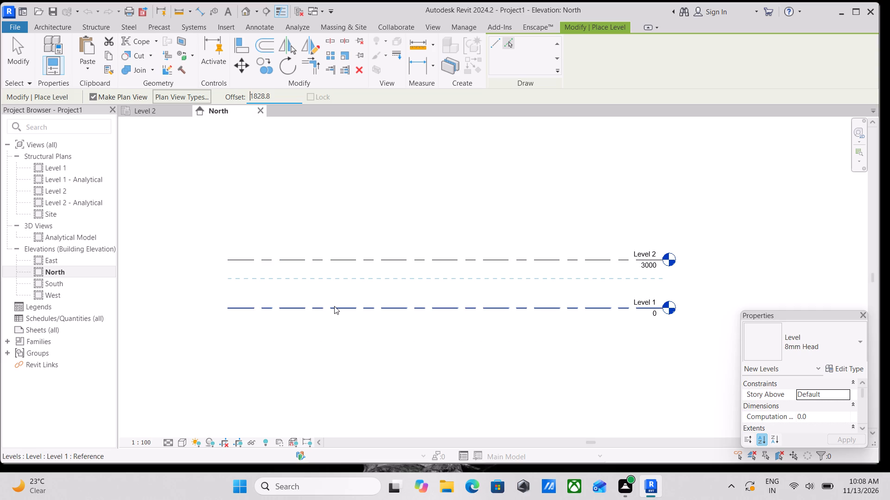
pyautogui.click(367, 310)
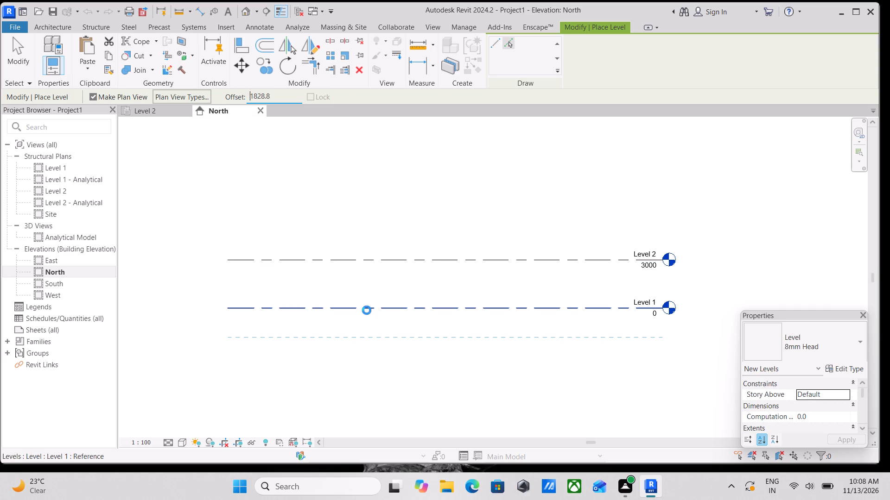
pyautogui.press('Escape')
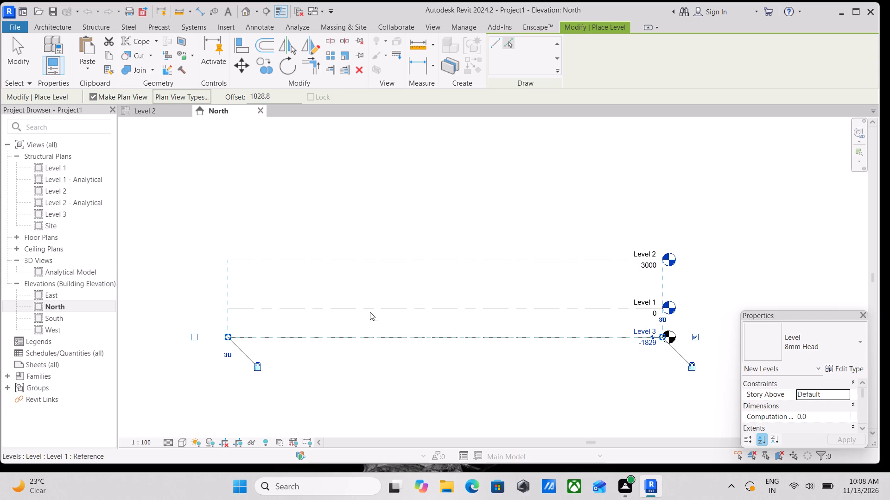
pyautogui.press('Escape')
pyautogui.press('Escape')
pyautogui.scroll(3, 611, 356)
pyautogui.press('Escape')
# Rename the lowest level, Level 3, as TOP OF FOOTING and rename its corresponding views too.
pyautogui.scroll(8, 662, 329)
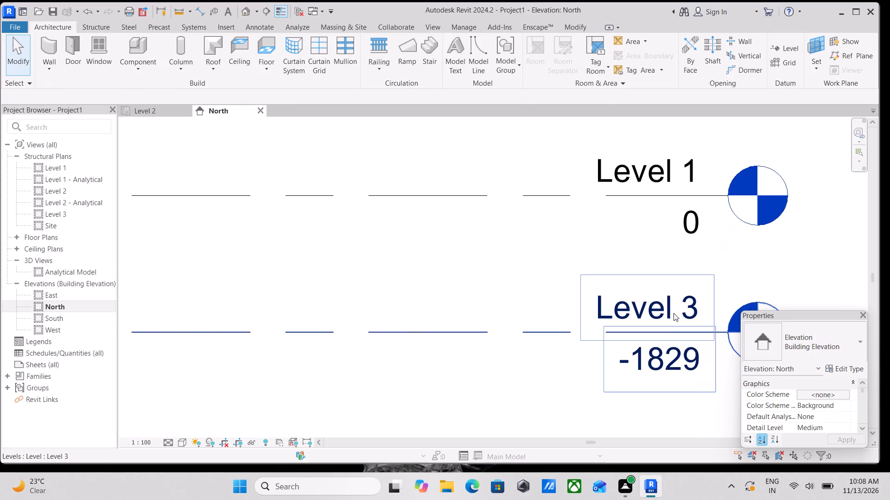
pyautogui.scroll(7, 678, 309)
pyautogui.scroll(-8, 678, 309)
pyautogui.scroll(1, 678, 309)
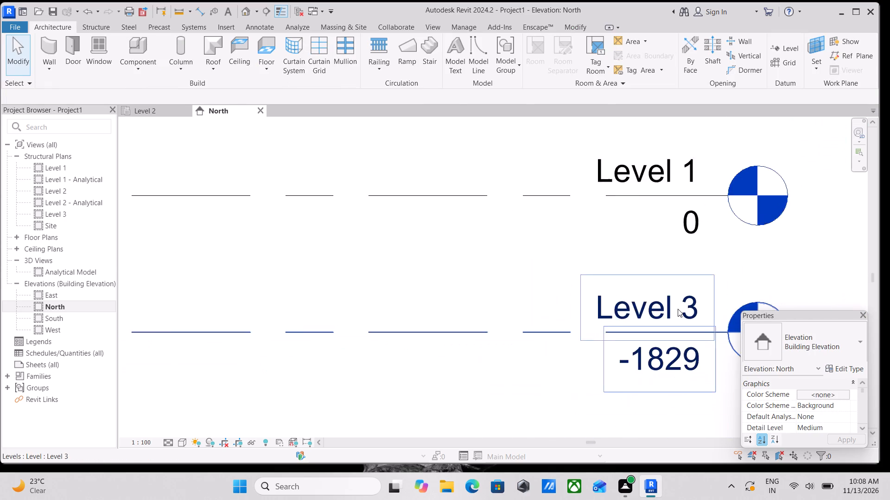
pyautogui.scroll(-7, 678, 309)
pyautogui.doubleClick(679, 309)
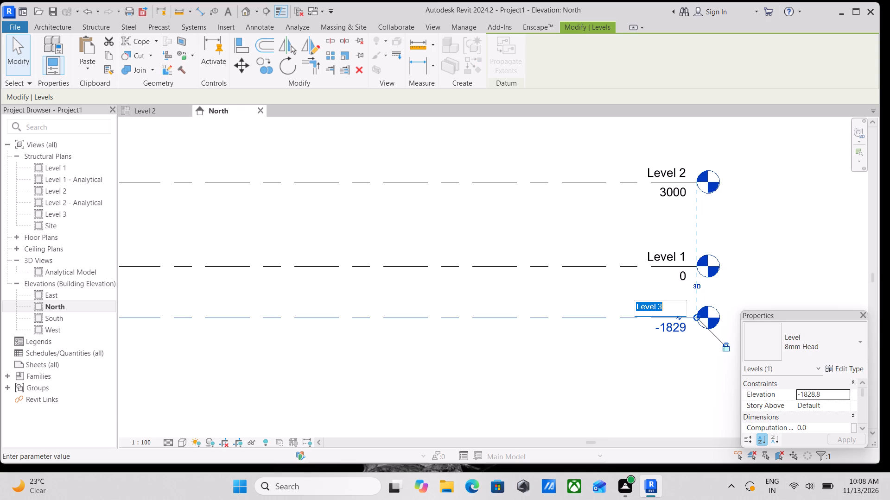
pyautogui.write('tp')
pyautogui.press('BackSpace')
pyautogui.press('BackSpace')
pyautogui.press('BackSpace')
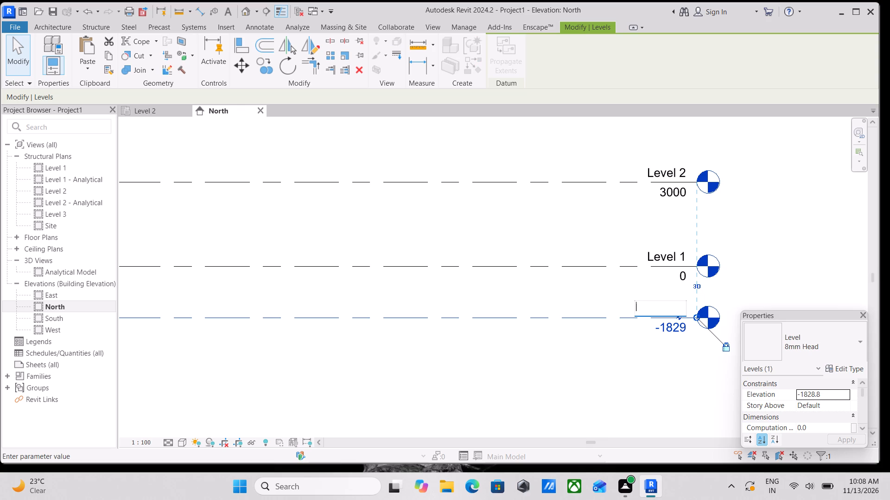
pyautogui.write('TOP')
pyautogui.press('space')
pyautogui.write('OF')
pyautogui.press('space')
pyautogui.write('FOOT')
pyautogui.write('ING')
pyautogui.press('Return')
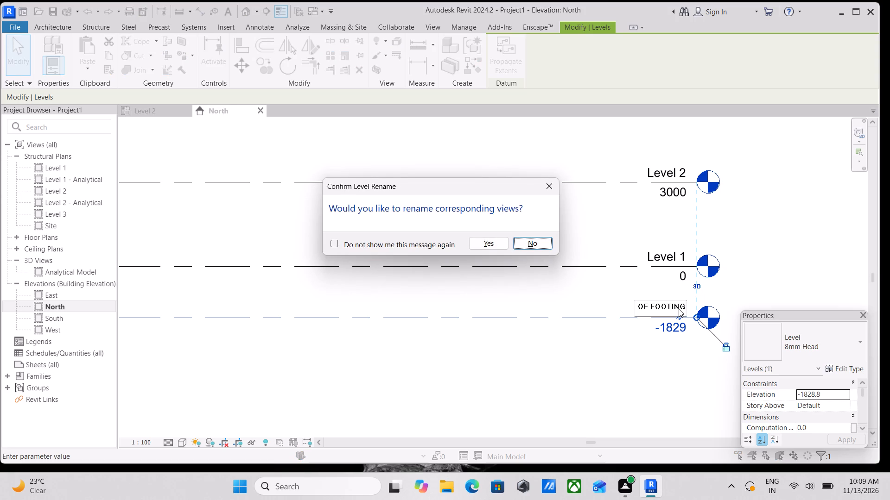
pyautogui.click(481, 247)
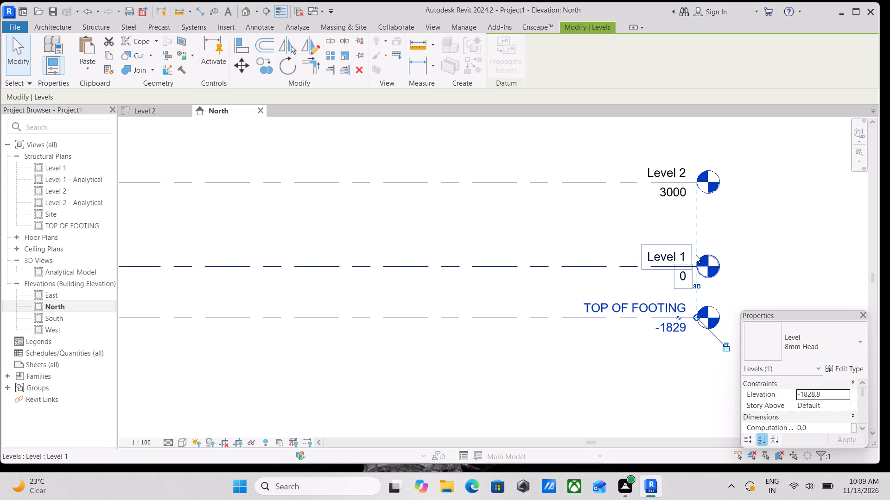
# Rename Level 1 as GROUND LEVEL, including its corresponding views.
pyautogui.doubleClick(669, 254)
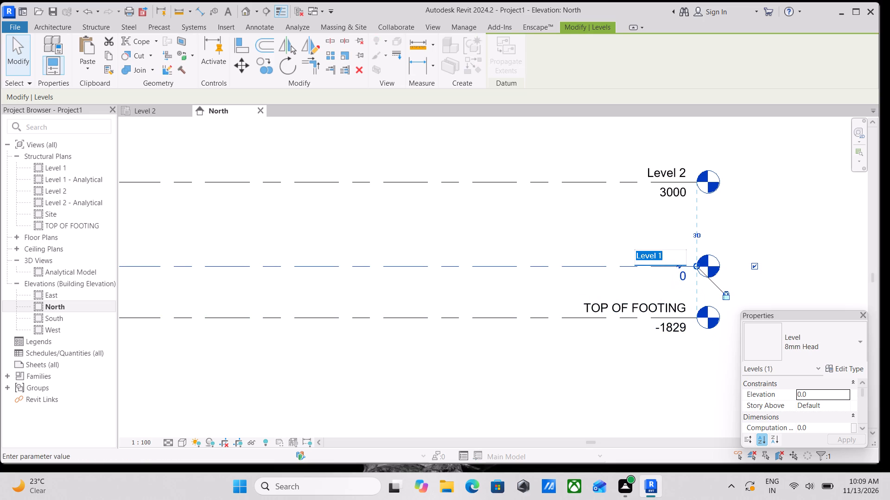
pyautogui.write('GROU')
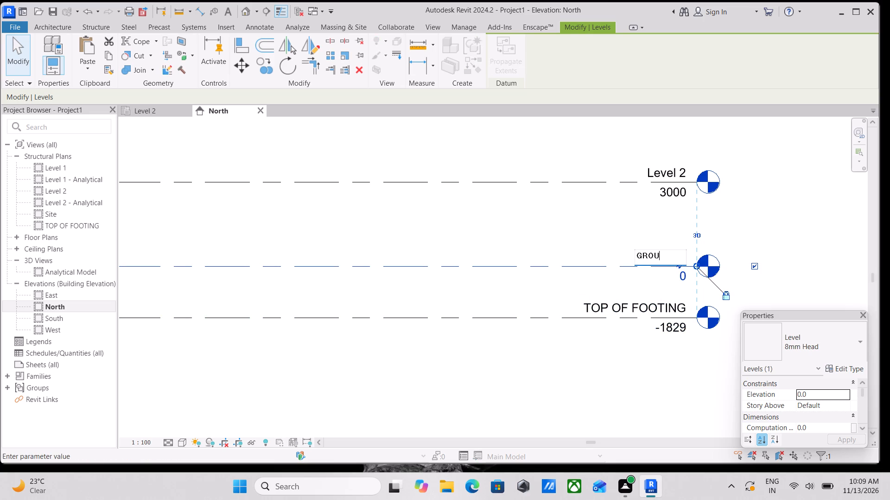
pyautogui.write('NF')
pyautogui.press('BackSpace')
pyautogui.write('D')
pyautogui.press('space')
pyautogui.write('LEVE')
pyautogui.press('l')
pyautogui.press('Return')
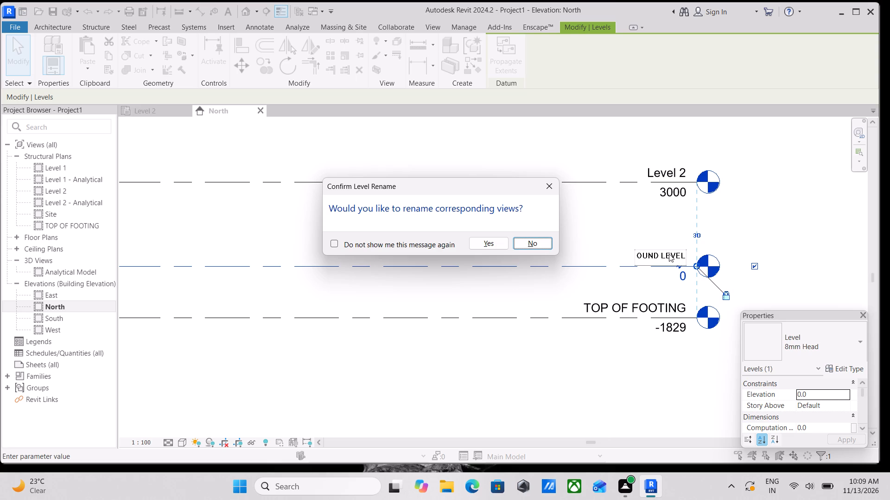
pyautogui.click(483, 246)
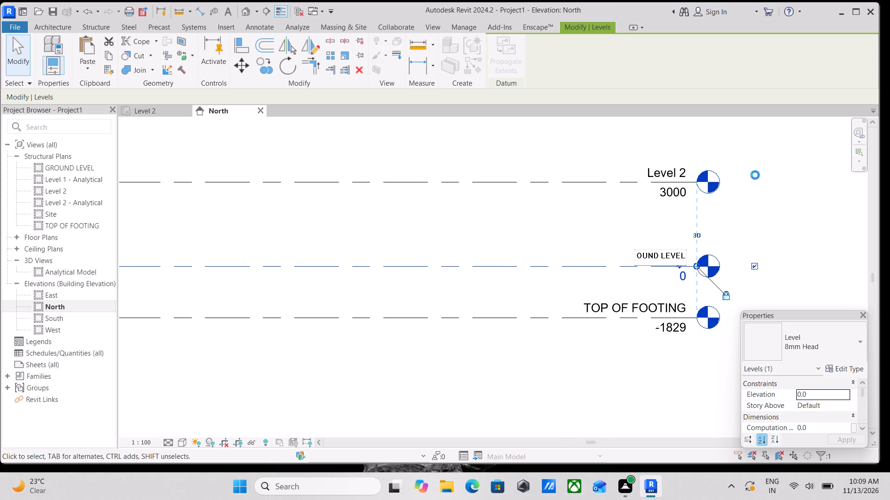
# Rename Level 2 as FIRST FLOOR, including its corresponding views.
pyautogui.doubleClick(668, 167)
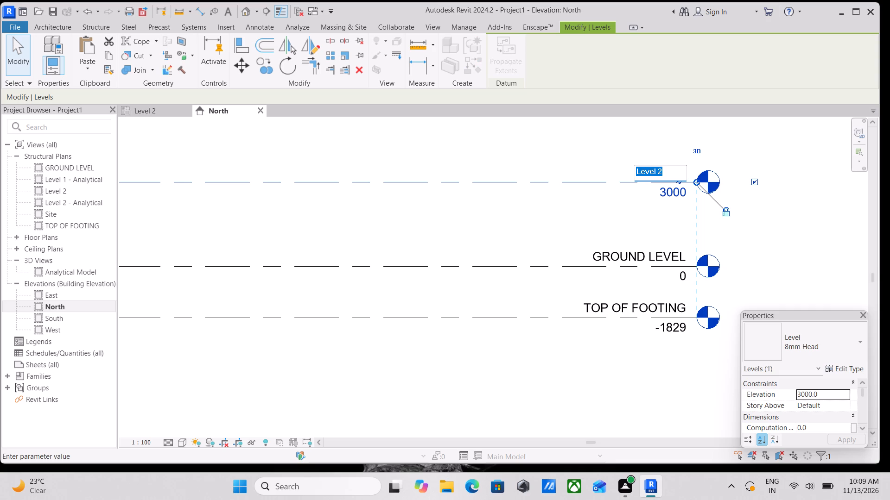
pyautogui.write('FIR')
pyautogui.write('ST')
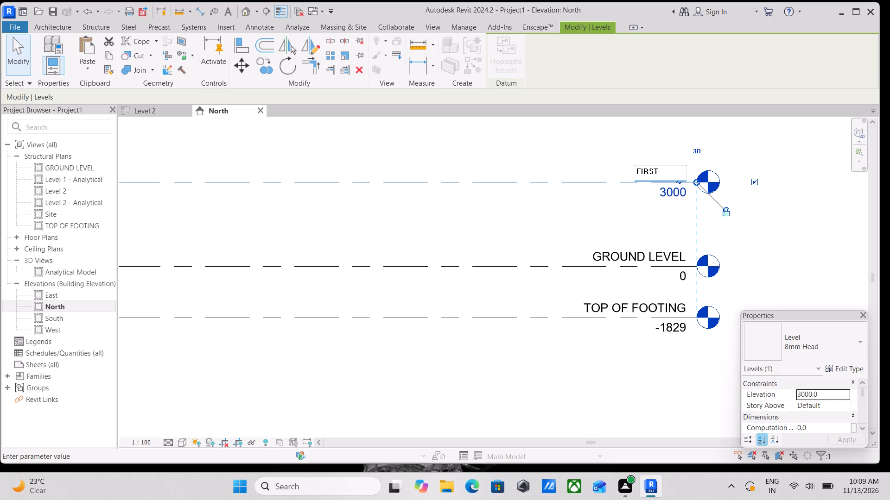
pyautogui.press('space')
pyautogui.write('FL')
pyautogui.write('OO')
pyautogui.press('r')
pyautogui.press('Return')
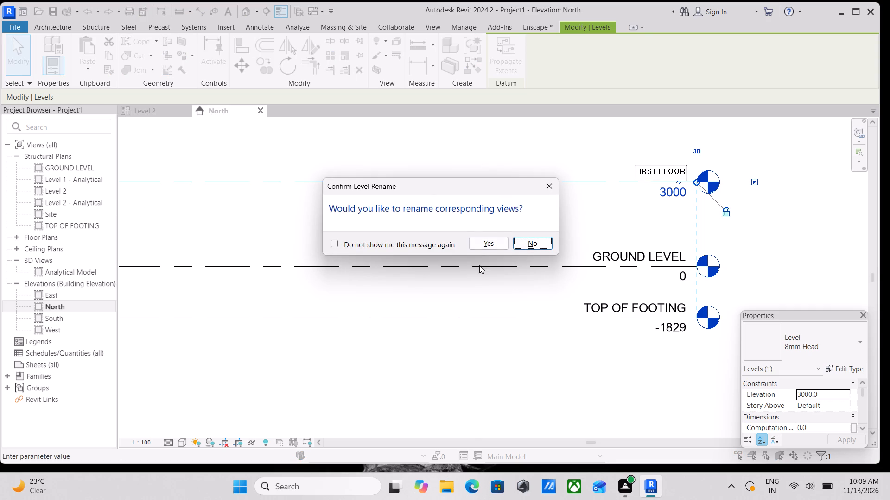
pyautogui.click(476, 244)
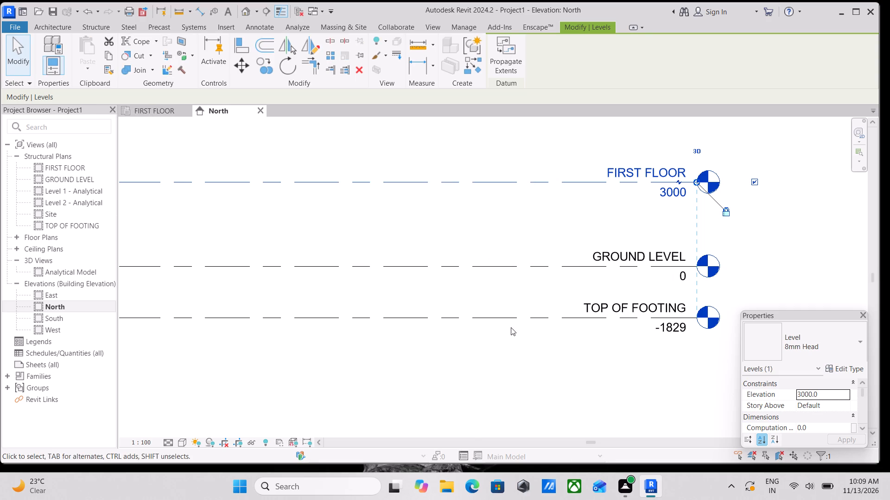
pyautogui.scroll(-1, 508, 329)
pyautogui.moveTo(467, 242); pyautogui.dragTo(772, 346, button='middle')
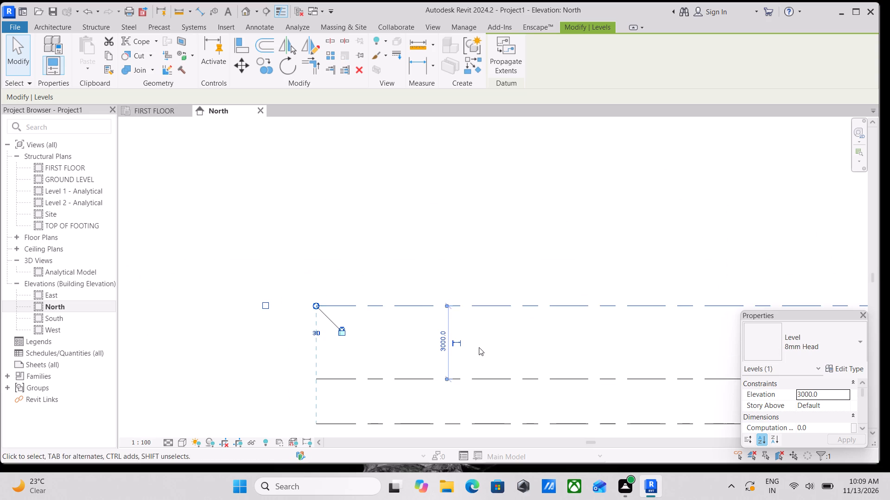
# Add a level offset 10' above FIRST FLOOR by picking the FIRST FLOOR line.
pyautogui.moveTo(479, 348); pyautogui.dragTo(324, 338, button='middle')
pyautogui.write('LL')
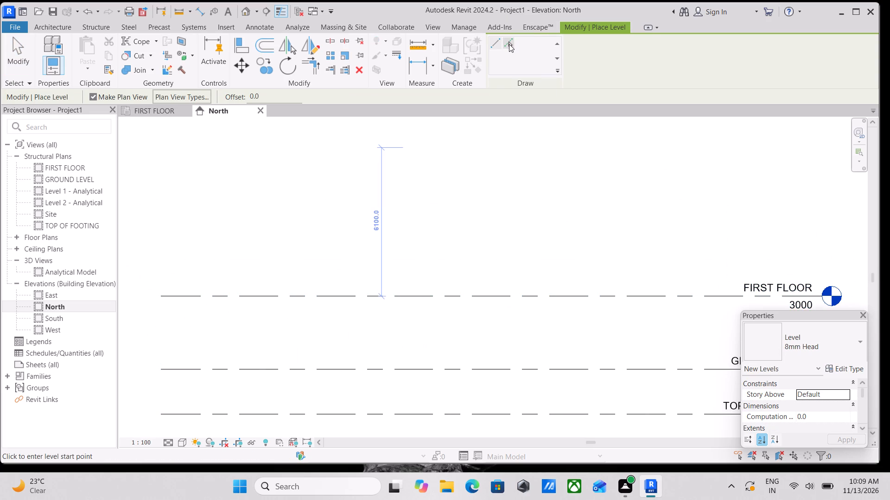
pyautogui.click(509, 44)
pyautogui.moveTo(260, 98); pyautogui.dragTo(226, 101)
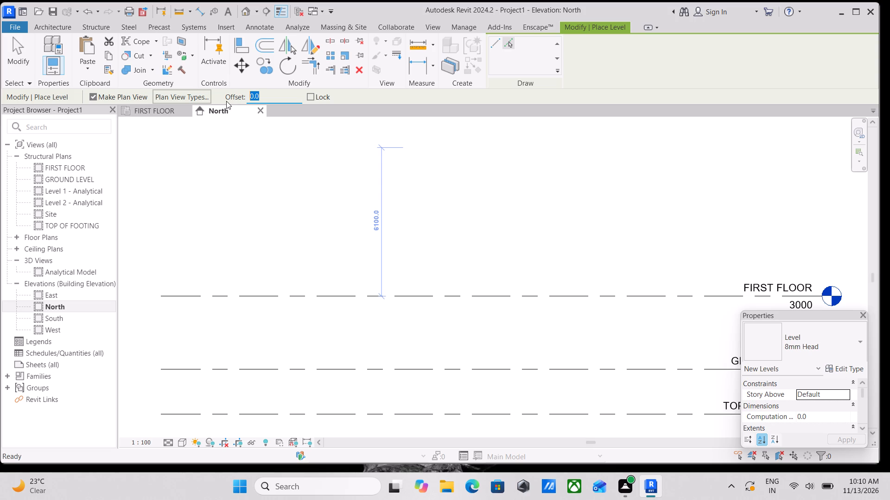
pyautogui.write('10')
pyautogui.press("'")
pyautogui.press('Return')
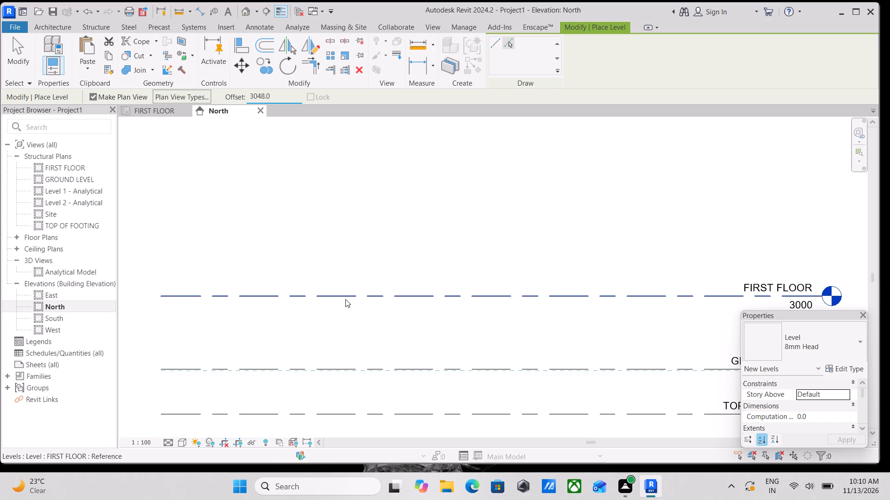
pyautogui.scroll(-4, 375, 288)
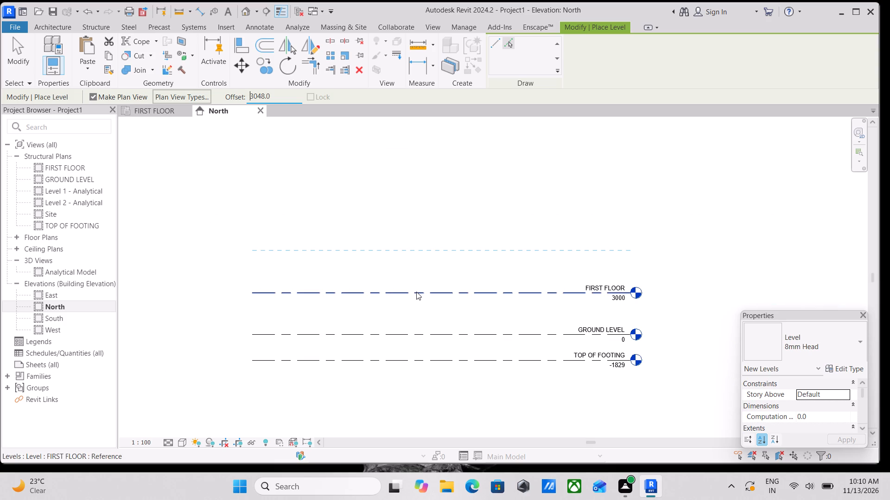
pyautogui.click(416, 292)
pyautogui.scroll(2, 653, 219)
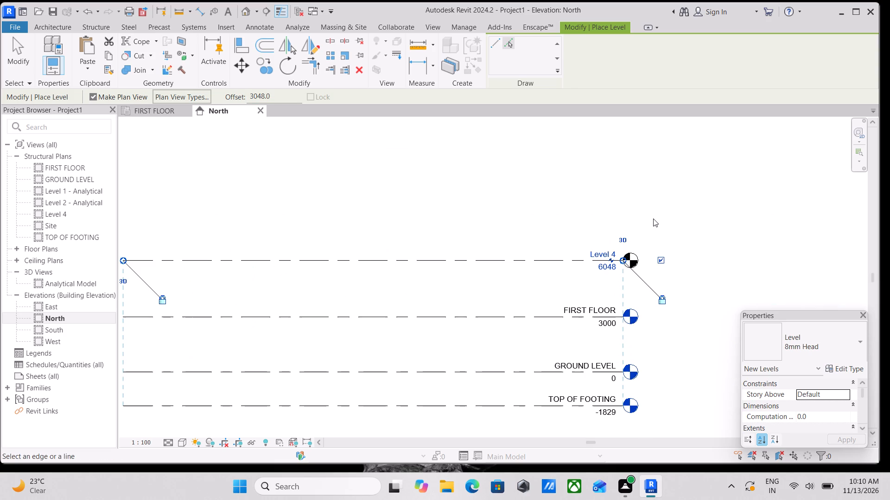
pyautogui.press('Escape')
pyautogui.press('Escape')
pyautogui.scroll(3, 605, 252)
pyautogui.press('Escape')
pyautogui.press('Escape')
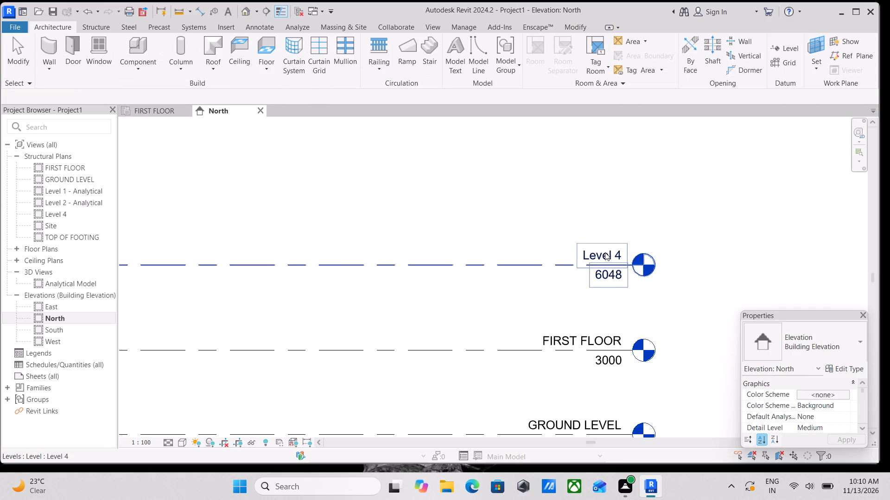
pyautogui.press('Escape')
pyautogui.press('Escape')
# Rename the topmost level, Level 4, as SECOND FLR, including its corresponding views.
pyautogui.scroll(5, 605, 252)
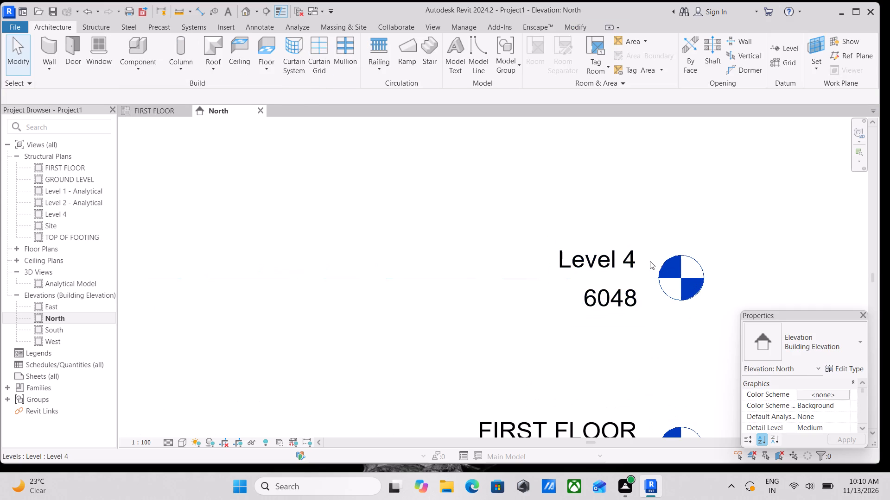
pyautogui.doubleClick(621, 256)
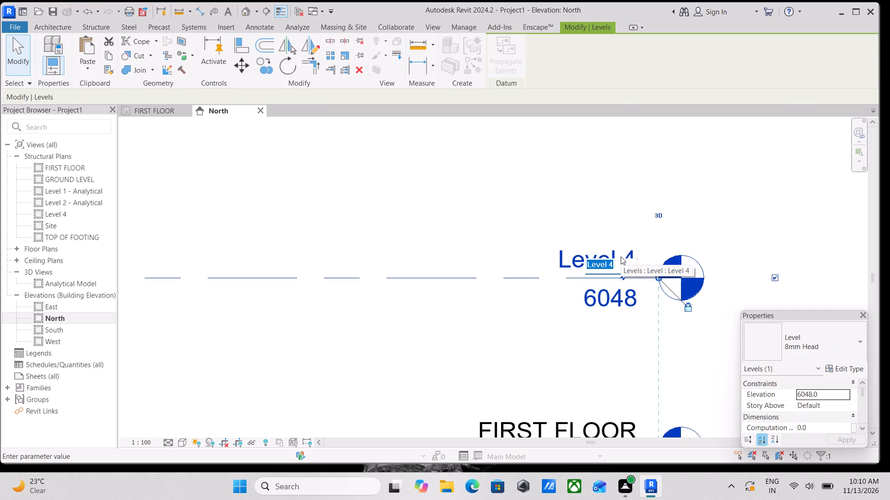
pyautogui.write('SECO')
pyautogui.write('ND')
pyautogui.press('space')
pyautogui.write('FLR')
pyautogui.press('Return')
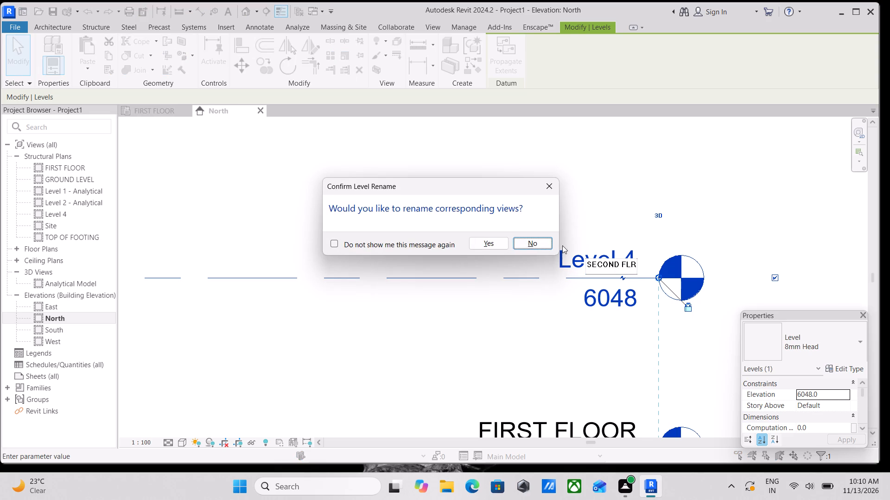
pyautogui.click(498, 240)
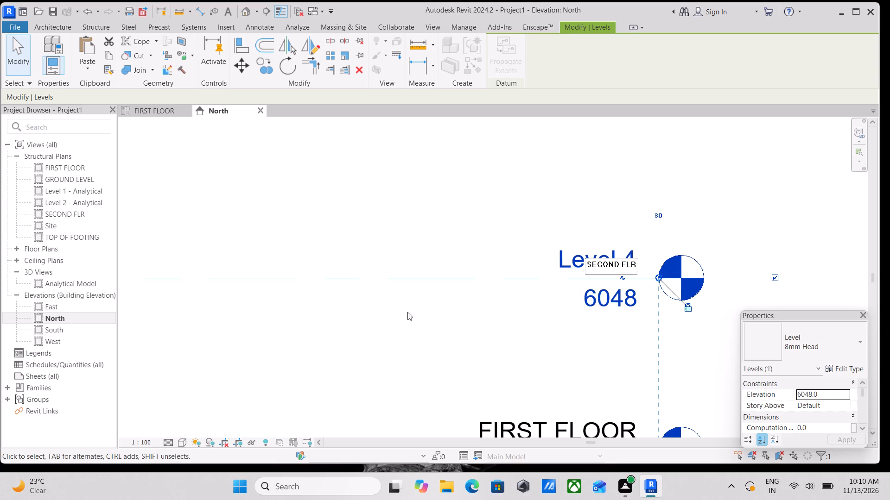
# Open the TOP OF FOOTING structural plan view.
pyautogui.scroll(-2, 405, 332)
pyautogui.scroll(-5, 436, 312)
pyautogui.scroll(-1, 347, 319)
pyautogui.moveTo(347, 319); pyautogui.dragTo(532, 266, button='middle')
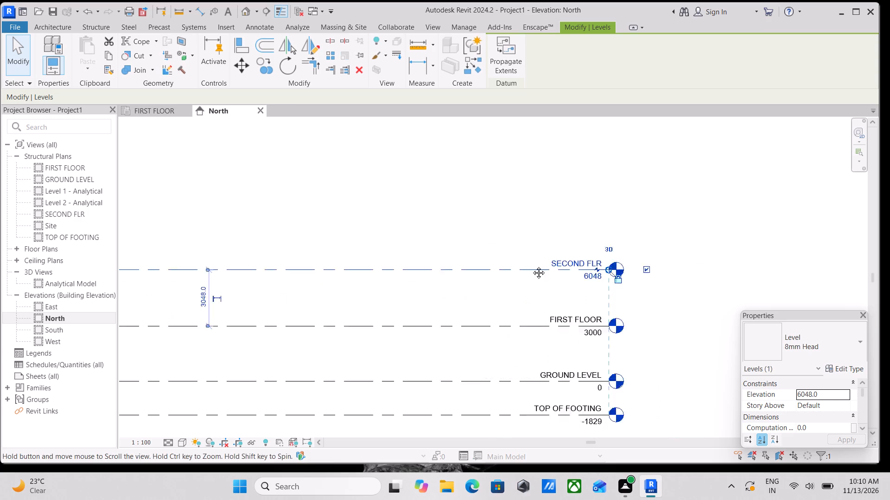
pyautogui.moveTo(532, 266); pyautogui.dragTo(536, 264, button='middle')
pyautogui.moveTo(273, 365); pyautogui.dragTo(421, 317, button='middle')
pyautogui.scroll(2, 503, 339)
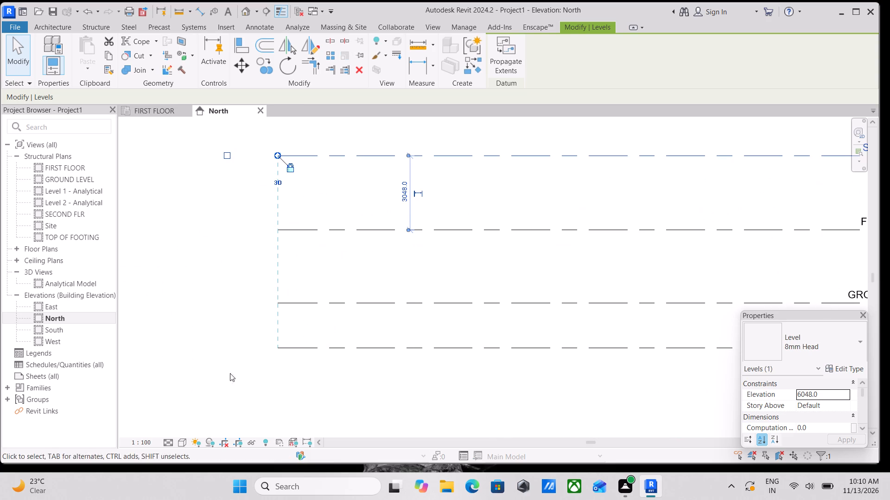
pyautogui.doubleClick(61, 241)
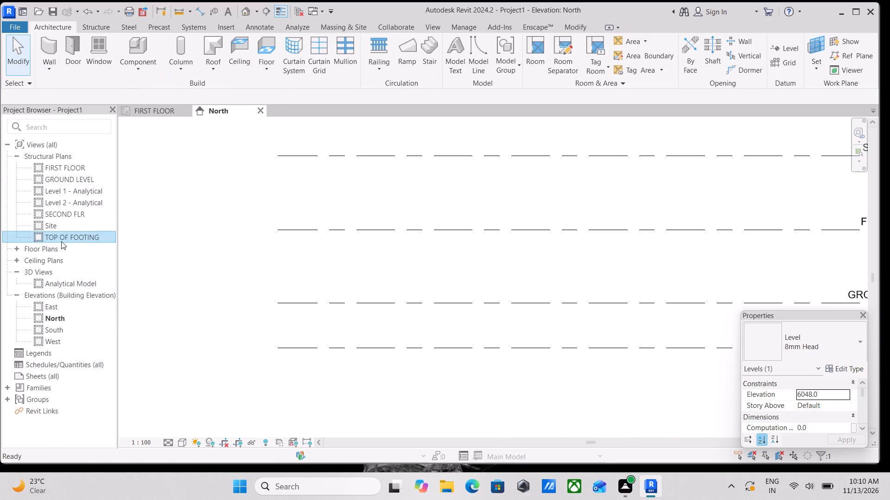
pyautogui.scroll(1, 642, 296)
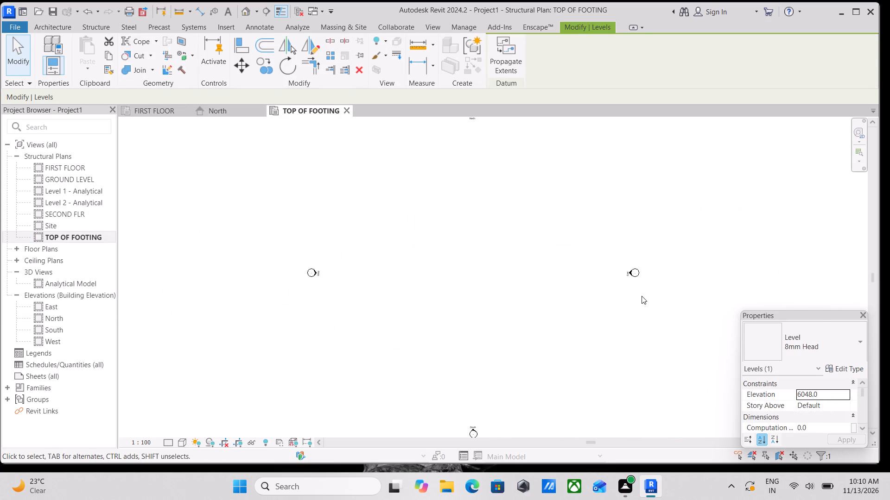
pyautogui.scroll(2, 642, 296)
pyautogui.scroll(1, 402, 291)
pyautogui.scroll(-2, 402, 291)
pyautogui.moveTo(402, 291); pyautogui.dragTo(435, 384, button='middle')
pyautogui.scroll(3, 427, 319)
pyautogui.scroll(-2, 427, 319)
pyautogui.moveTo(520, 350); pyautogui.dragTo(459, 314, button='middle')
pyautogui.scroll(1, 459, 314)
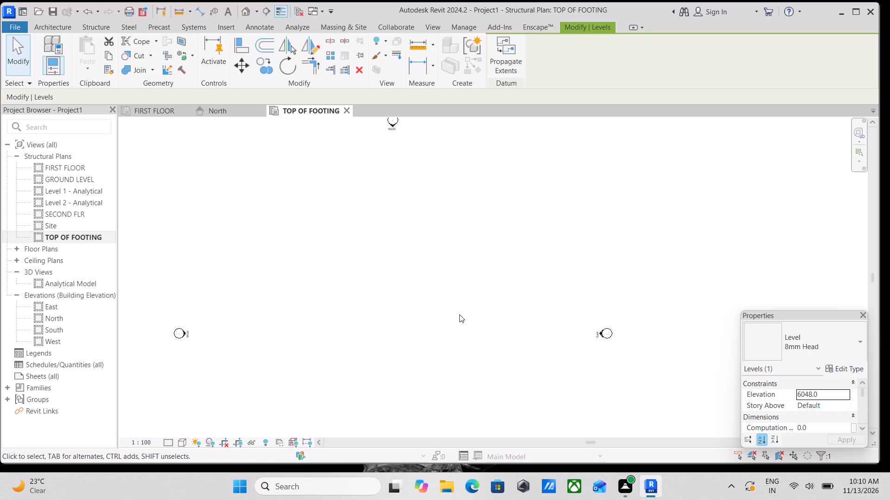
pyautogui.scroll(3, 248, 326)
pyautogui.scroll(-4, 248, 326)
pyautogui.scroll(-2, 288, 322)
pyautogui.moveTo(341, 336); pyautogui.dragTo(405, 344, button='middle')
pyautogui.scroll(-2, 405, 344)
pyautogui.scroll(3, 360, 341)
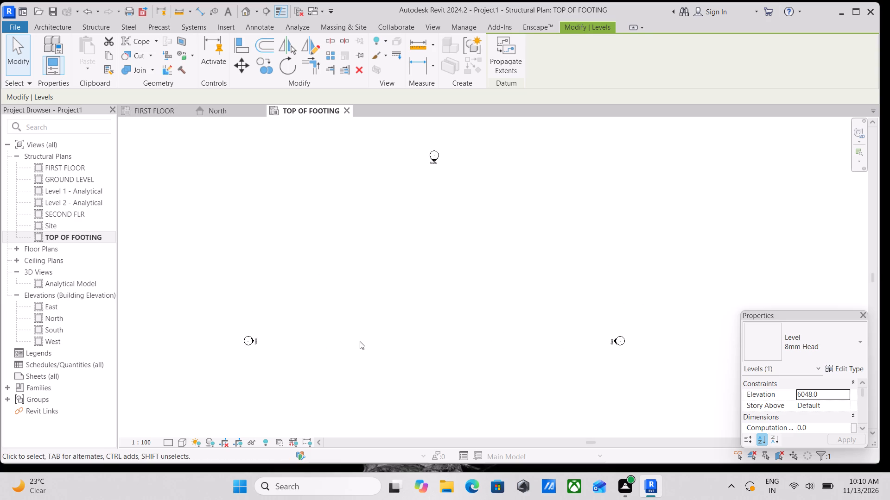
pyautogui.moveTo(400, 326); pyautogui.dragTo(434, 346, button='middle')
# Start importing an image into the TOP OF FOOTING plan and browse to the Documents folder.
pyautogui.click(223, 29)
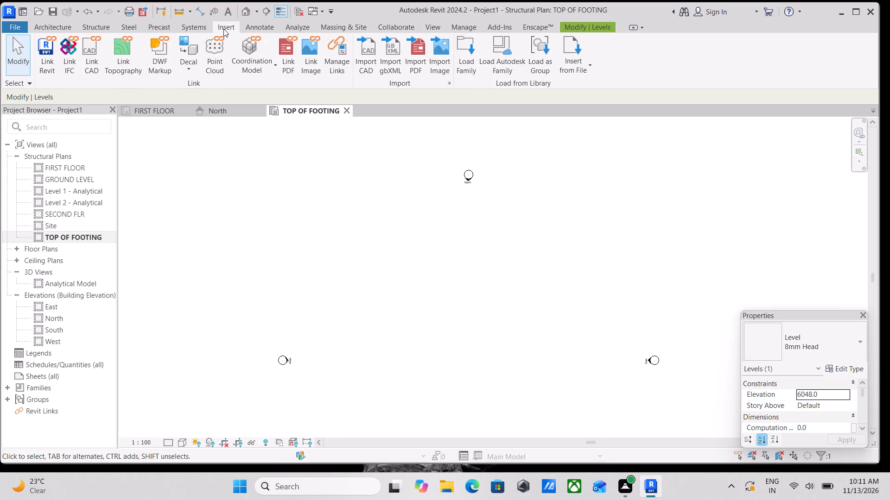
pyautogui.click(446, 55)
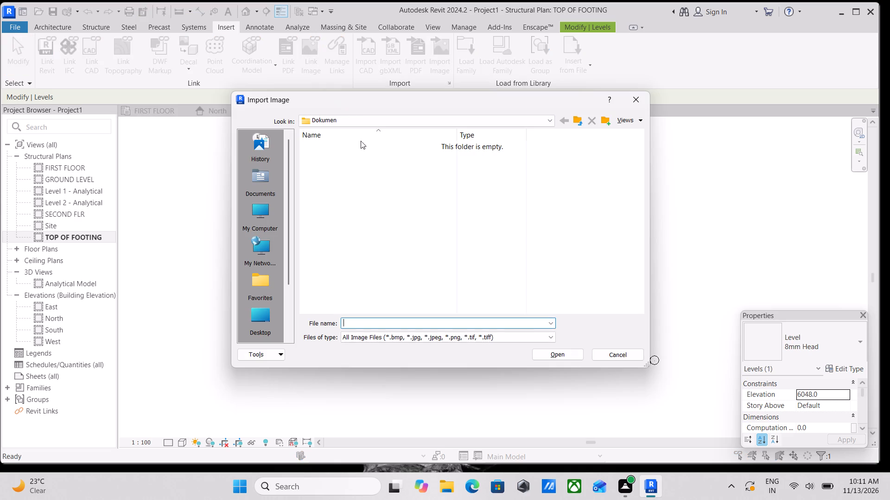
pyautogui.scroll(-2, 403, 171)
pyautogui.scroll(-2, 22, 340)
pyautogui.scroll(5, 261, 163)
pyautogui.scroll(-1, 261, 163)
pyautogui.scroll(2, 261, 163)
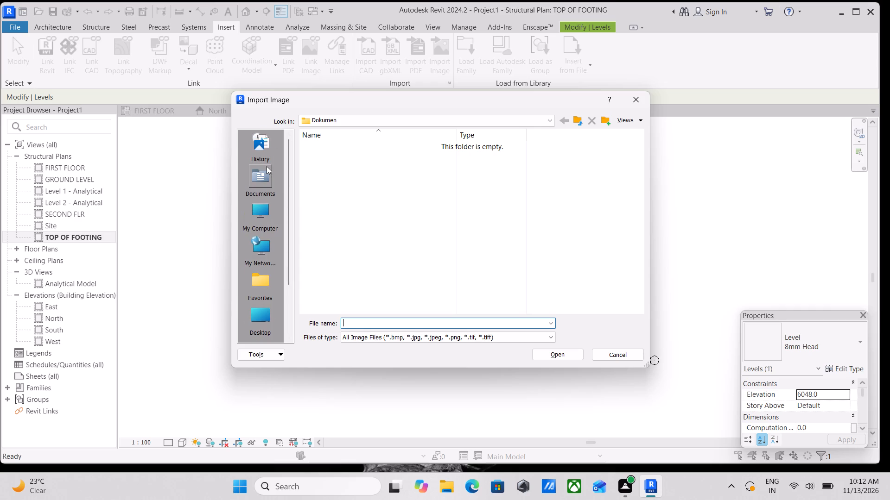
pyautogui.click(263, 175)
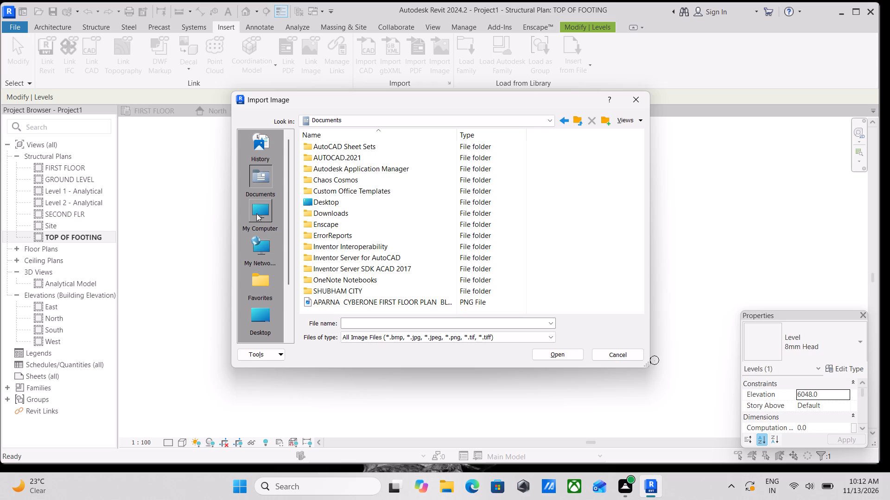
# Look through the Documents, Desktop and History locations for the plan image to import.
pyautogui.scroll(-3, 256, 213)
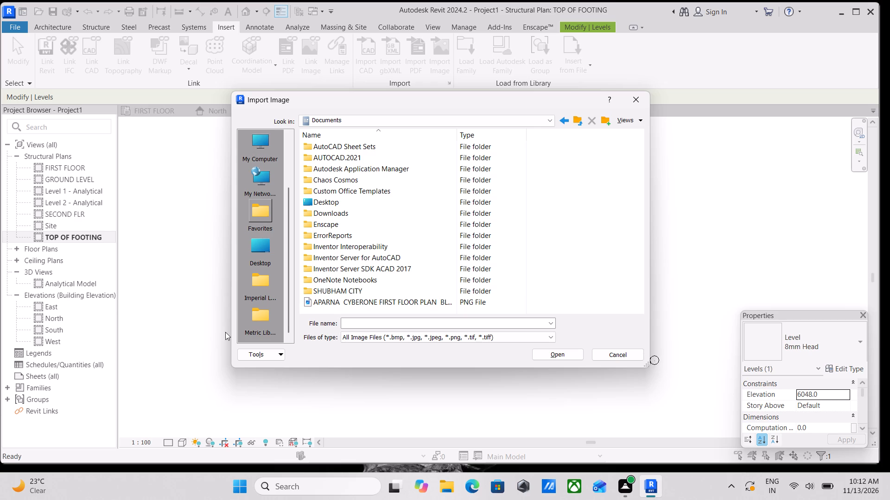
pyautogui.scroll(-3, 301, 222)
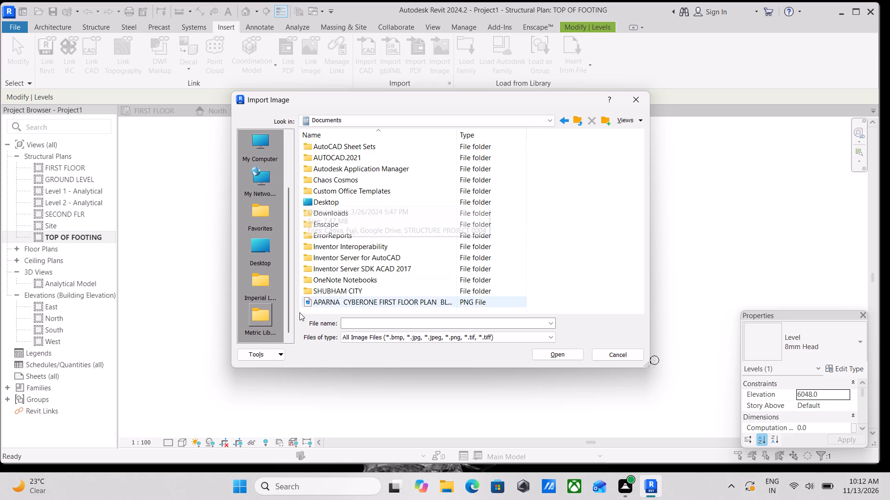
pyautogui.scroll(-3, 360, 275)
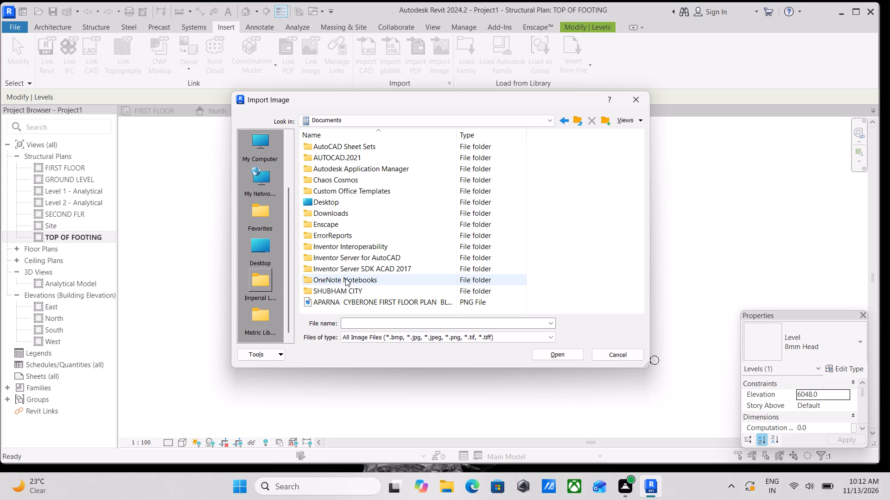
pyautogui.scroll(-2, 348, 277)
pyautogui.doubleClick(330, 196)
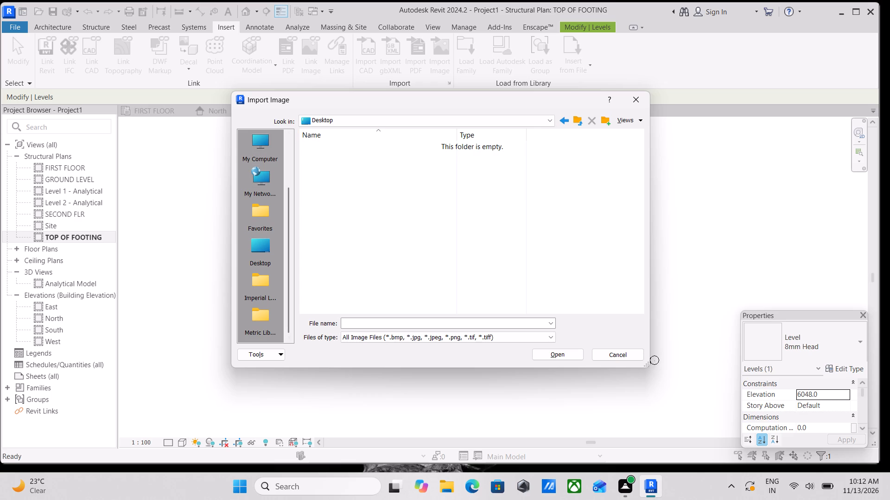
pyautogui.scroll(-2, 250, 163)
pyautogui.scroll(1, 286, 192)
pyautogui.scroll(3, 240, 218)
pyautogui.scroll(-3, 252, 212)
pyautogui.scroll(9, 252, 211)
pyautogui.scroll(-1, 265, 183)
pyautogui.scroll(1, 267, 157)
pyautogui.click(267, 157)
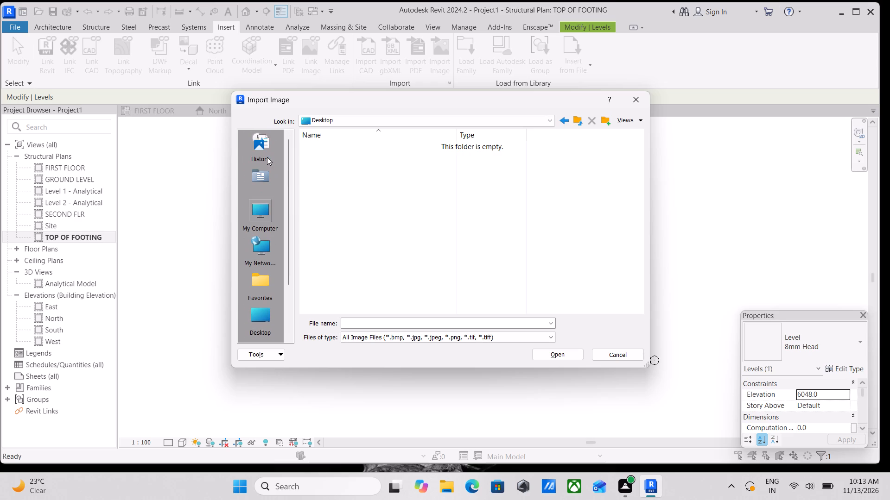
pyautogui.click(261, 188)
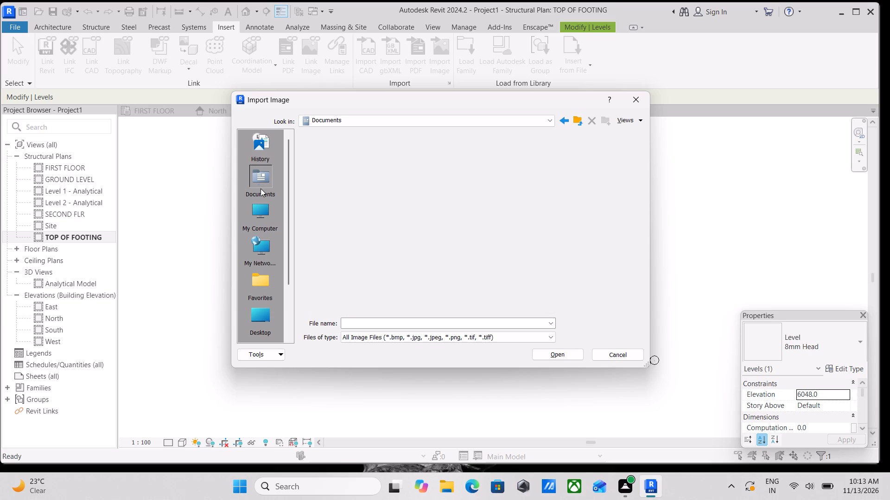
pyautogui.click(265, 143)
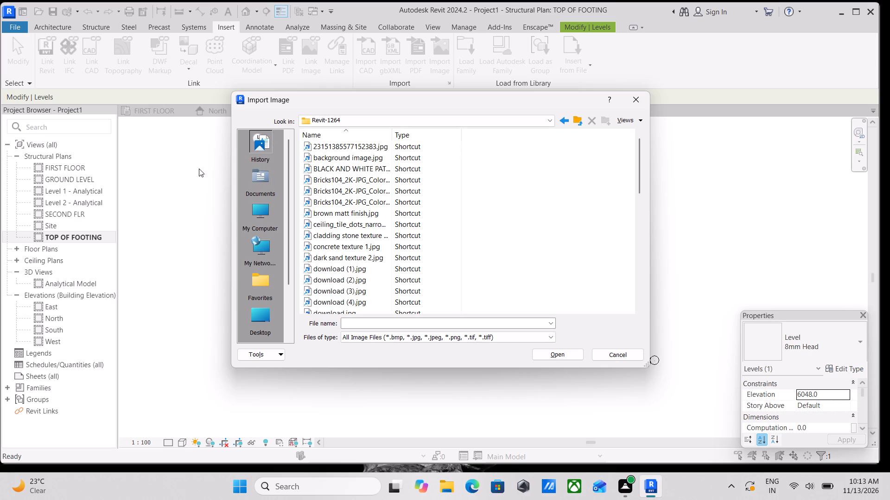
# Import download (5).jpg from the Downloads folder and place it centrally between the elevation markers in the TOP OF FOOTING plan.
pyautogui.scroll(-2, 204, 170)
pyautogui.scroll(-1, 261, 218)
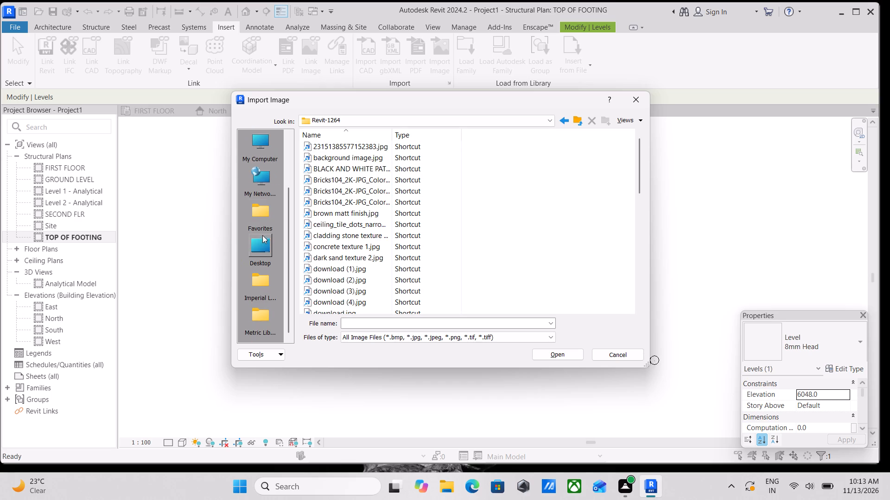
pyautogui.click(263, 241)
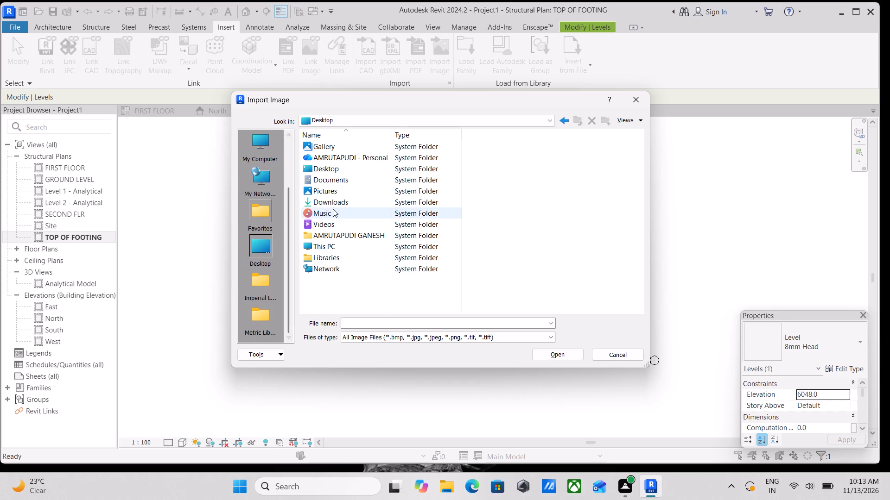
pyautogui.click(341, 201)
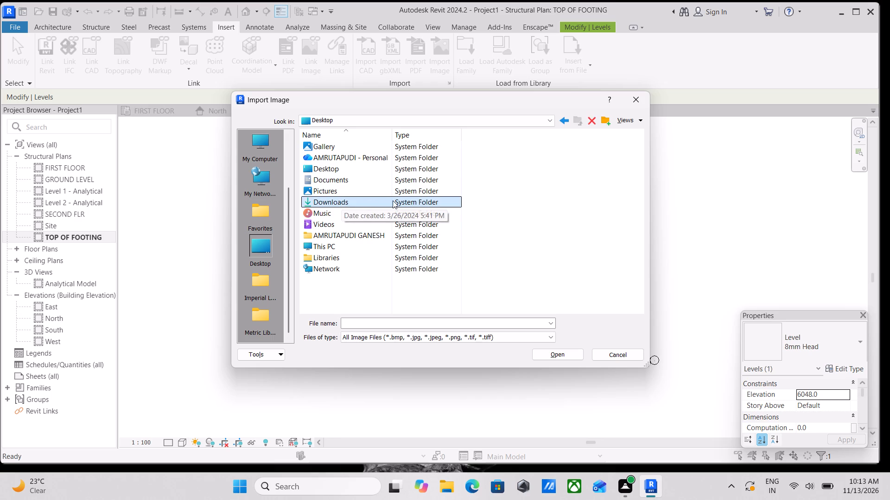
pyautogui.doubleClick(392, 200)
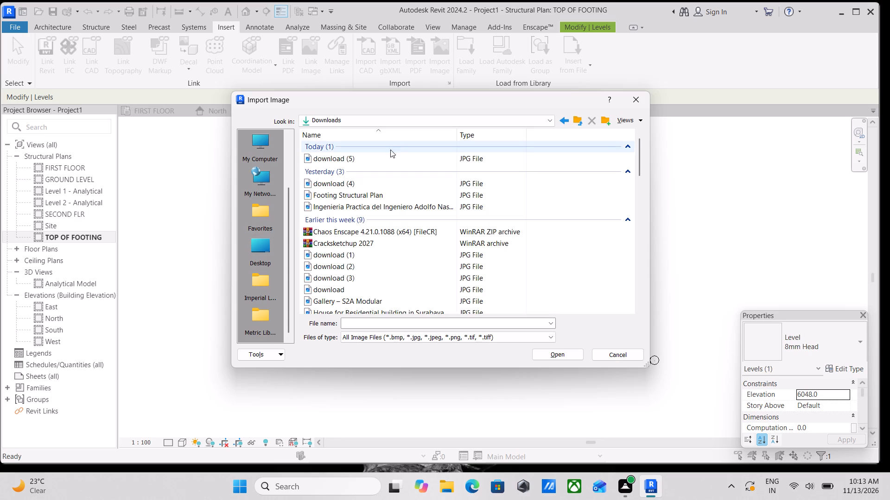
pyautogui.click(383, 156)
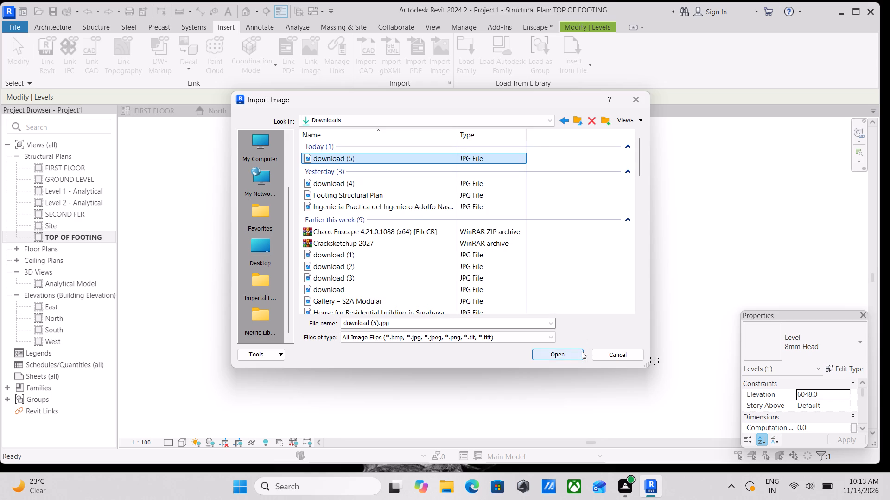
pyautogui.click(557, 354)
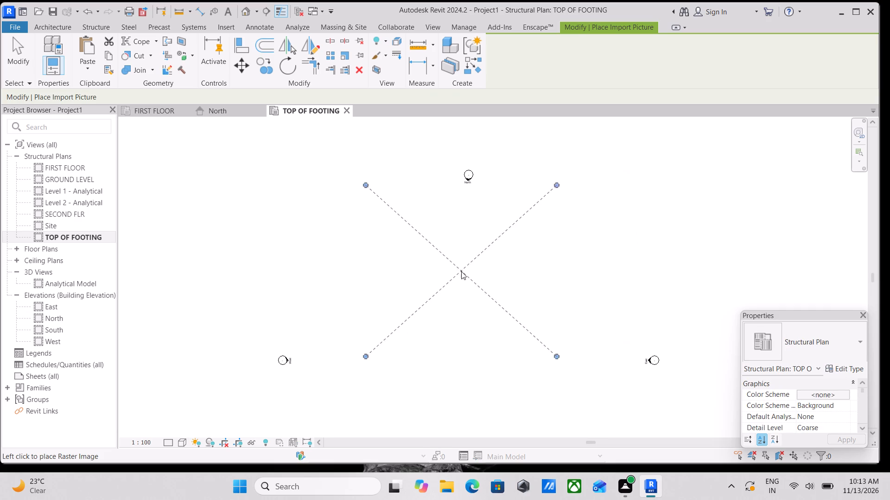
pyautogui.scroll(-3, 461, 271)
pyautogui.moveTo(460, 271); pyautogui.dragTo(475, 180, button='middle')
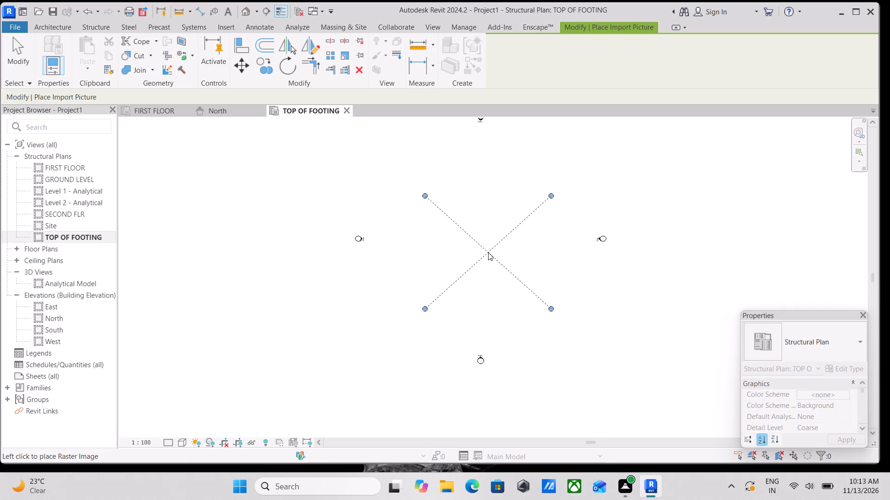
pyautogui.click(478, 230)
# Enlarge the placed foundation plan image proportionally from its upper-left corner to a height of about 25854 mm.
pyautogui.scroll(8, 478, 231)
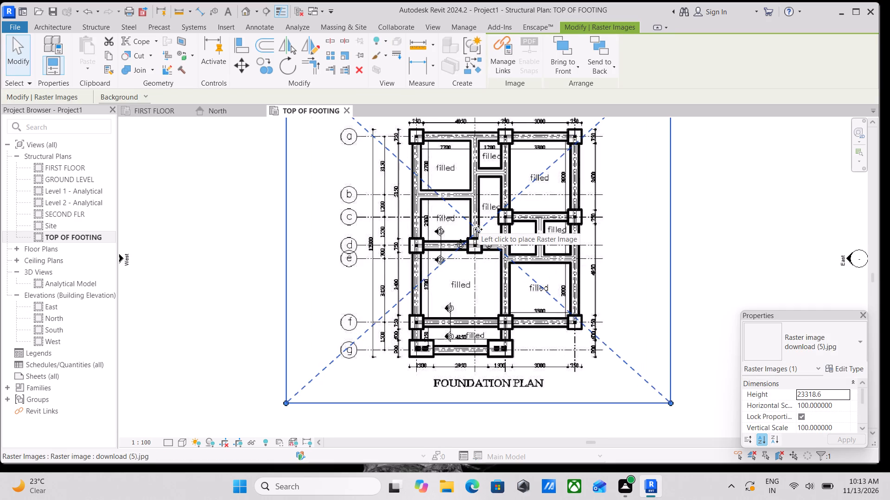
pyautogui.scroll(11, 485, 231)
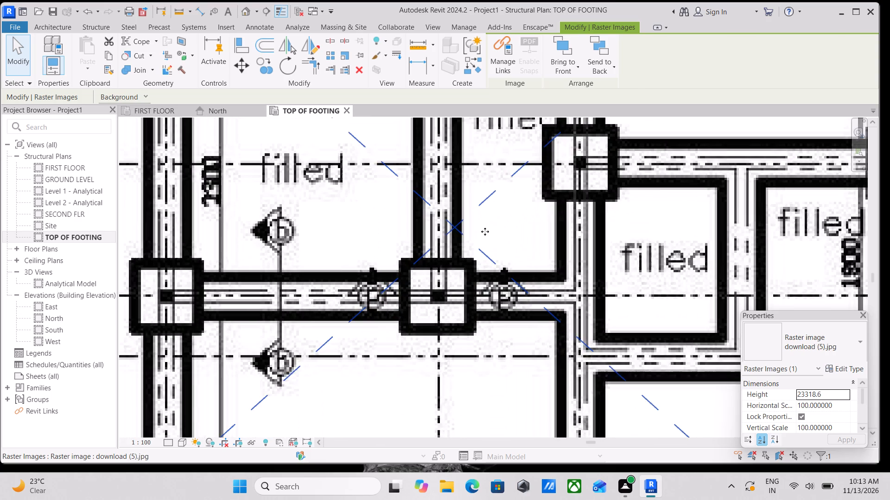
pyautogui.scroll(-16, 485, 231)
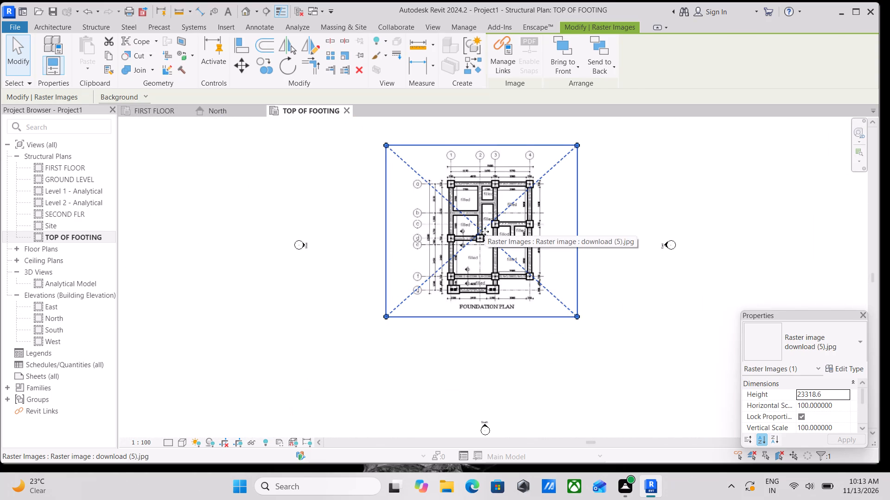
pyautogui.moveTo(485, 231); pyautogui.dragTo(482, 279, button='middle')
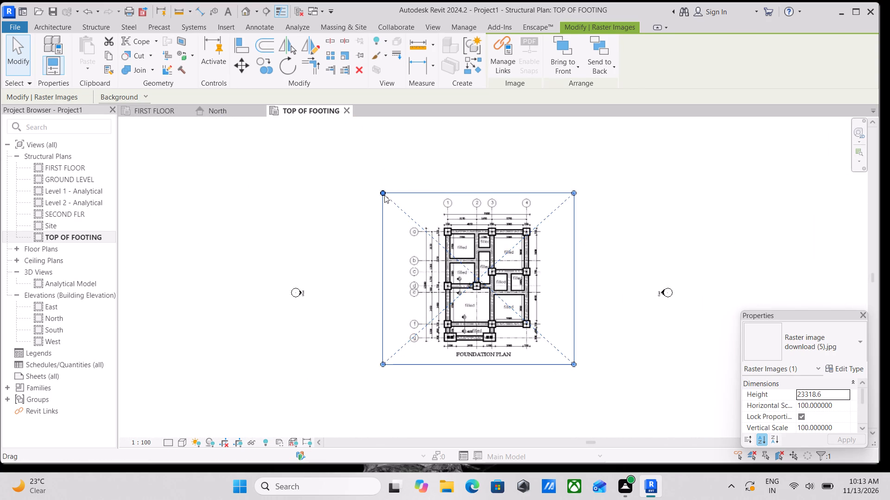
pyautogui.moveTo(383, 192); pyautogui.dragTo(357, 178)
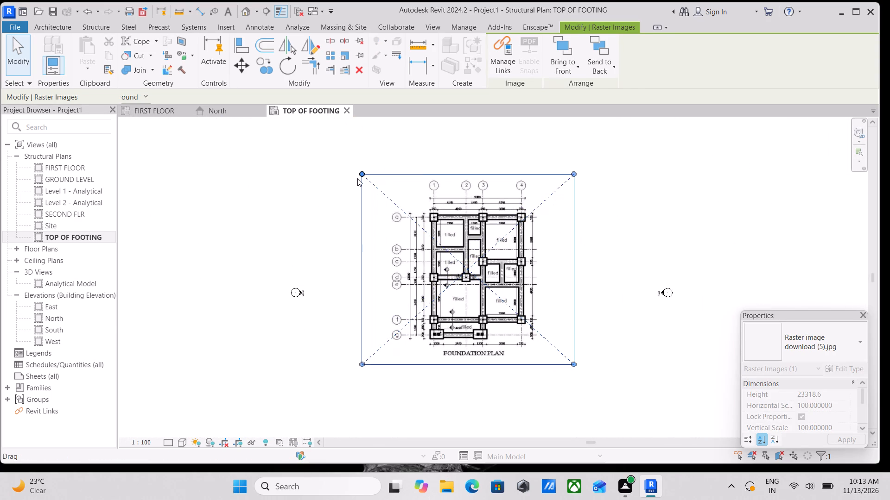
# Examine the grid spacing and footing dimensions along the upper edge of the foundation plan image.
pyautogui.scroll(-4, 357, 178)
pyautogui.scroll(4, 477, 195)
pyautogui.scroll(4, 381, 198)
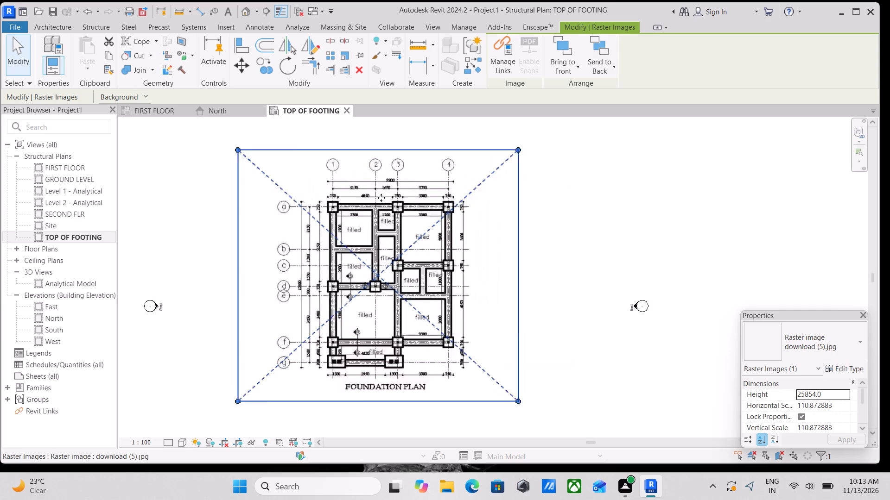
pyautogui.moveTo(368, 198); pyautogui.dragTo(449, 284, button='middle')
pyautogui.scroll(6, 391, 232)
pyautogui.scroll(6, 459, 294)
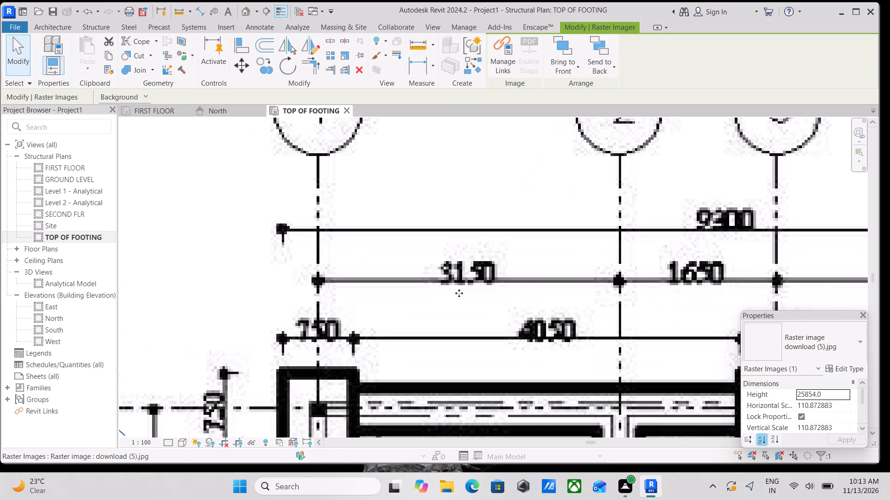
pyautogui.scroll(5, 459, 293)
pyautogui.scroll(-9, 459, 293)
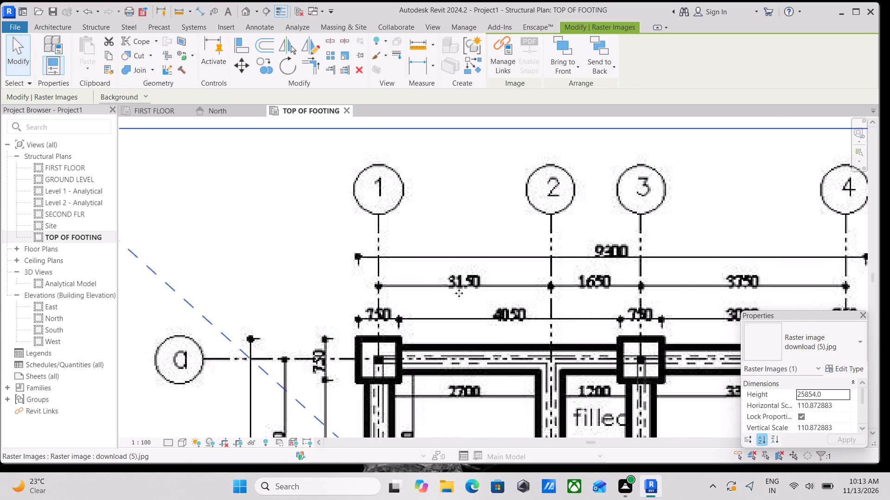
pyautogui.scroll(3, 432, 319)
pyautogui.scroll(4, 502, 285)
pyautogui.scroll(-5, 502, 284)
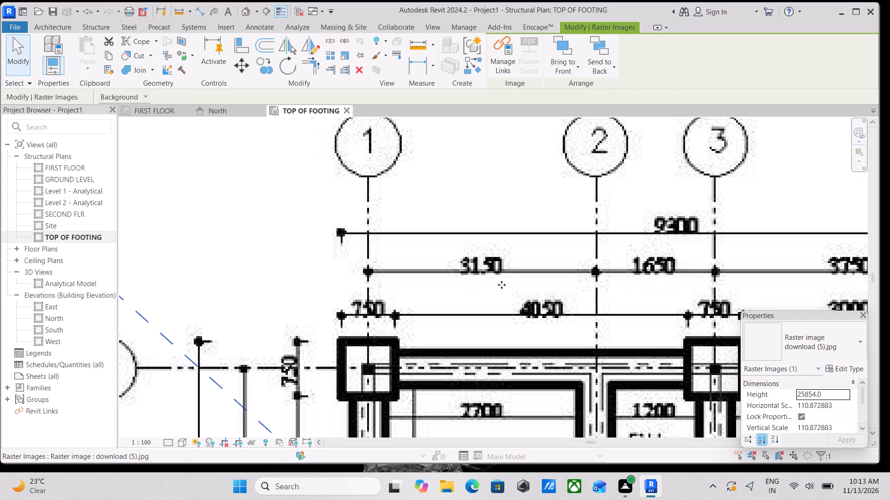
pyautogui.scroll(-3, 667, 291)
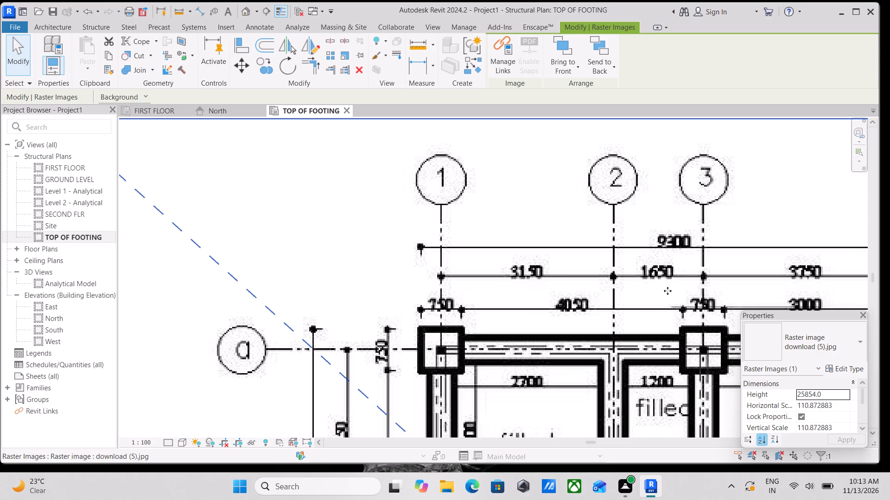
pyautogui.scroll(-6, 667, 291)
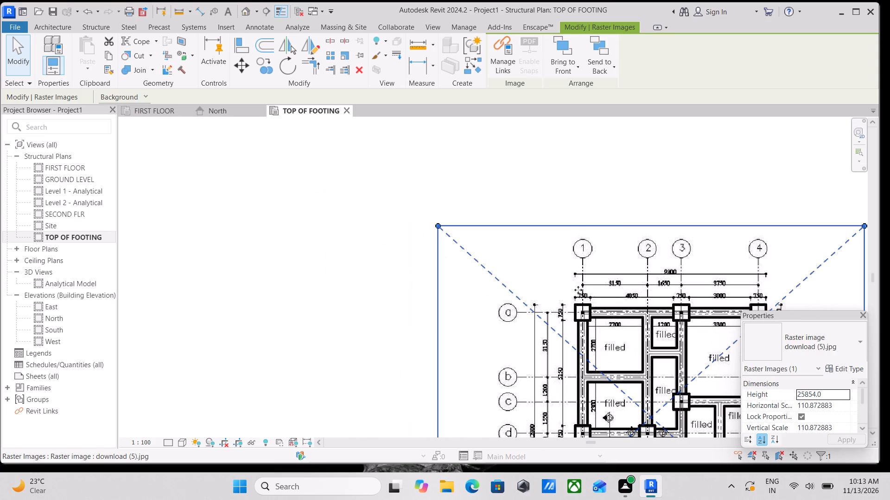
pyautogui.moveTo(577, 289); pyautogui.dragTo(560, 229, button='middle')
pyautogui.scroll(1, 575, 288)
pyautogui.scroll(1, 560, 229)
pyautogui.scroll(-3, 560, 229)
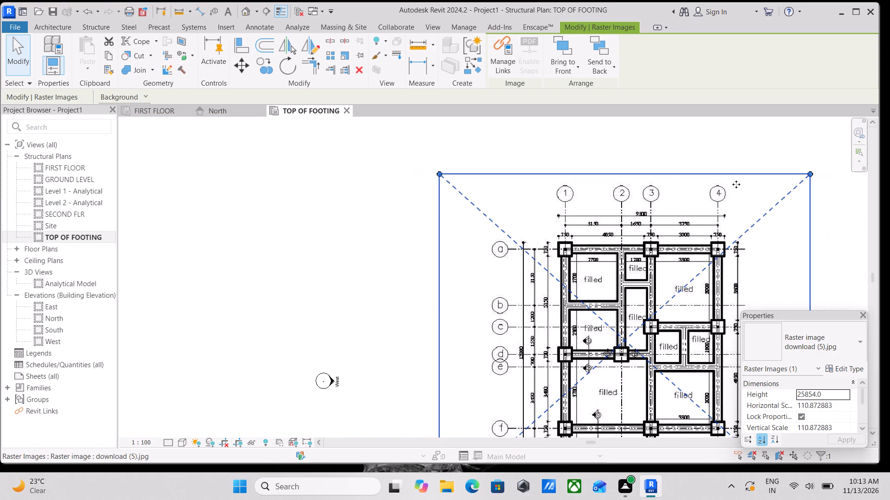
pyautogui.scroll(4, 559, 192)
pyautogui.scroll(3, 702, 292)
pyautogui.scroll(2, 630, 262)
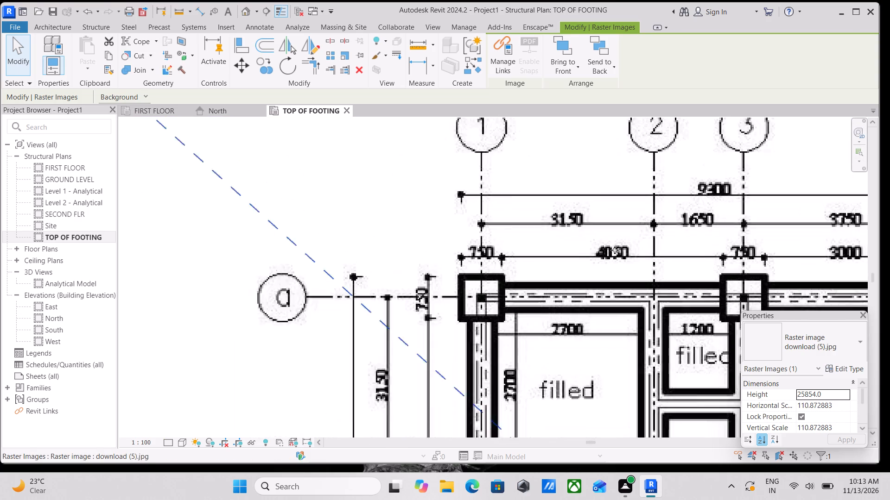
pyautogui.scroll(1, 615, 250)
pyautogui.scroll(5, 574, 187)
pyautogui.scroll(-8, 572, 187)
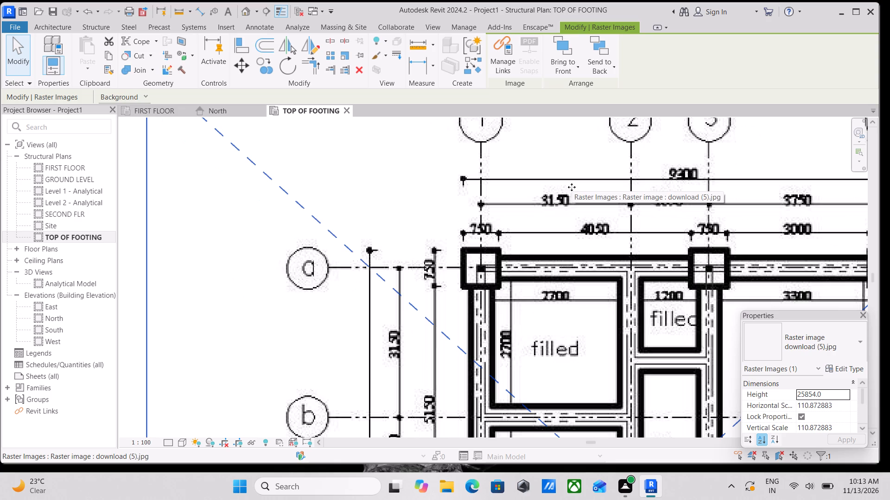
pyautogui.scroll(-3, 719, 187)
pyautogui.moveTo(773, 198); pyautogui.dragTo(669, 181, button='middle')
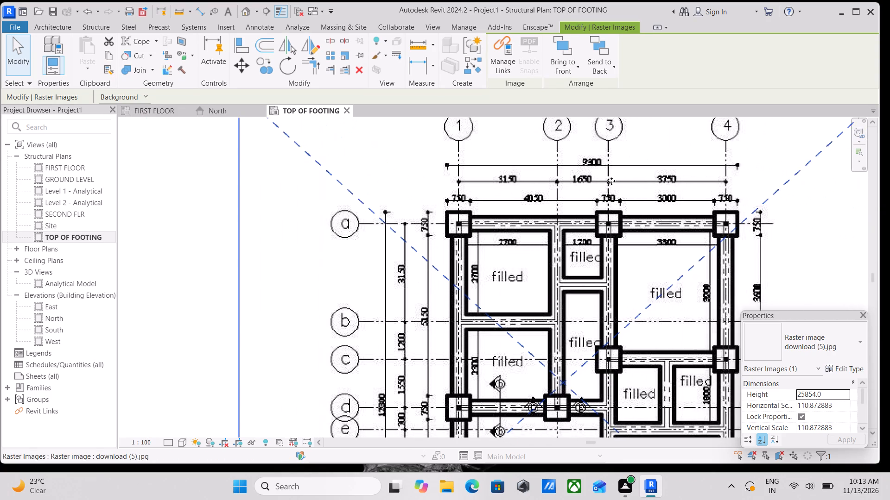
pyautogui.scroll(3, 605, 181)
pyautogui.scroll(4, 505, 182)
pyautogui.scroll(4, 375, 184)
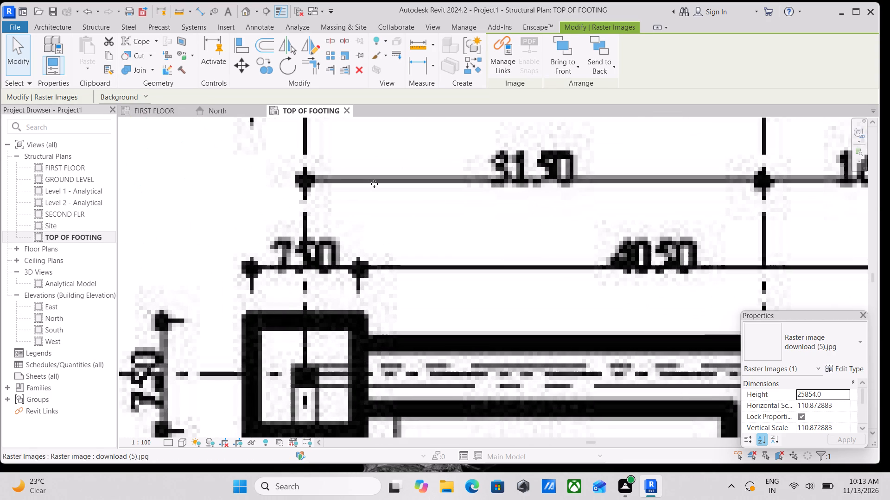
pyautogui.scroll(-4, 374, 184)
pyautogui.scroll(-3, 765, 229)
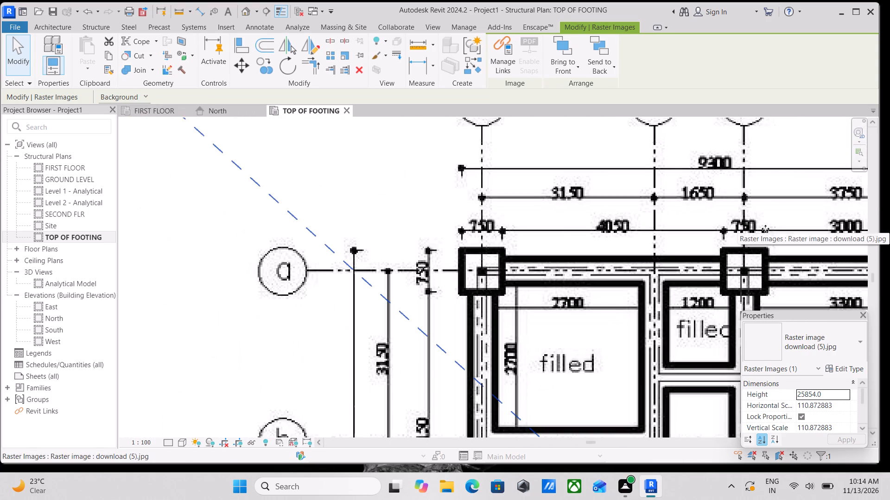
pyautogui.scroll(4, 765, 229)
pyautogui.scroll(-5, 765, 229)
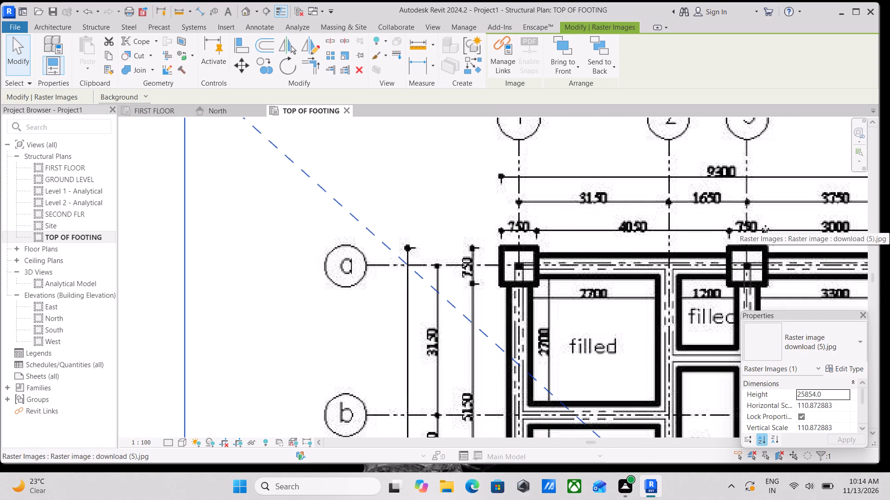
pyautogui.scroll(-2, 765, 229)
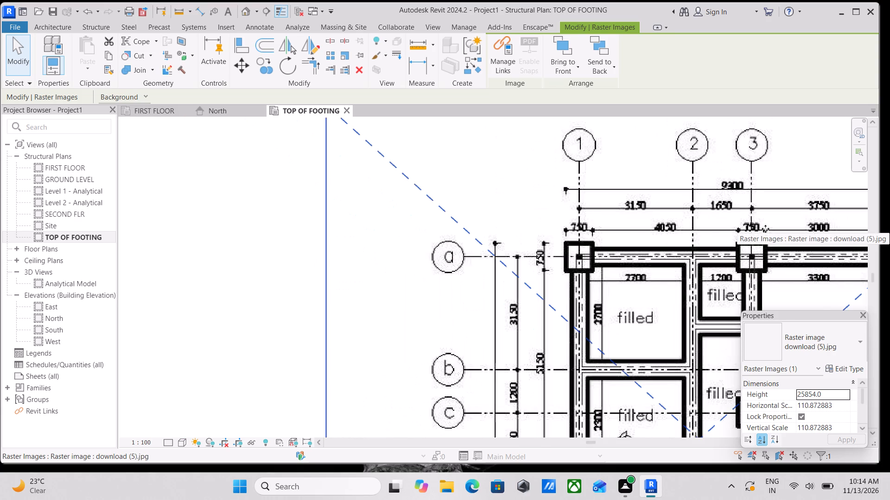
# Examine the row spacings along the left side and the footing dimensions along the lower edge of the foundation plan image.
pyautogui.scroll(-1, 765, 229)
pyautogui.scroll(-5, 637, 296)
pyautogui.moveTo(671, 299); pyautogui.dragTo(637, 241, button='middle')
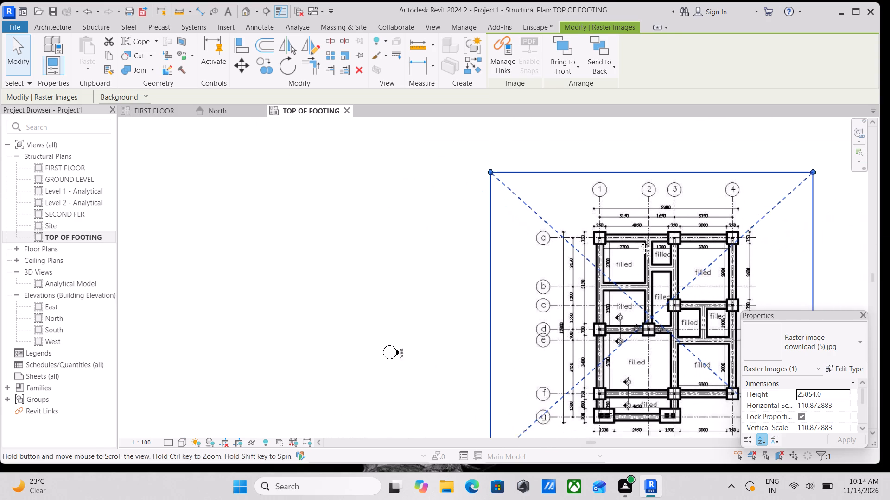
pyautogui.moveTo(637, 241); pyautogui.dragTo(638, 214, button='middle')
pyautogui.scroll(-1, 663, 318)
pyautogui.scroll(4, 663, 318)
pyautogui.scroll(4, 584, 442)
pyautogui.scroll(4, 534, 359)
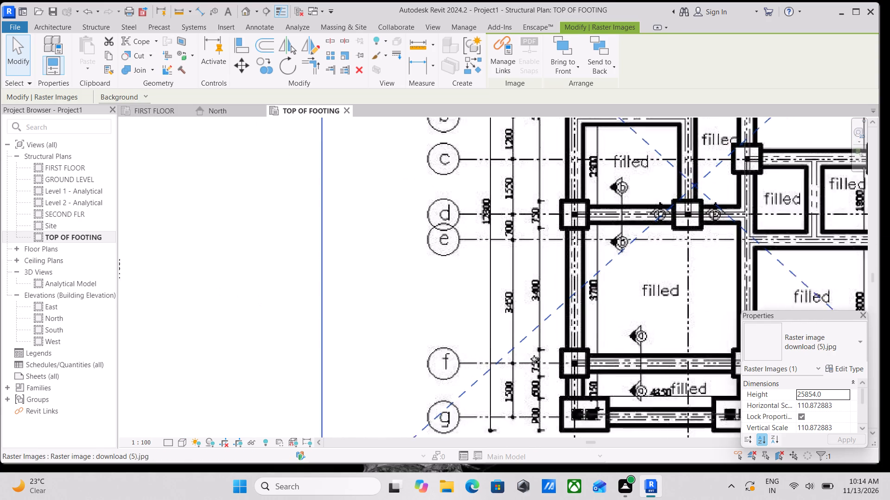
pyautogui.scroll(9, 495, 295)
pyautogui.scroll(-10, 495, 295)
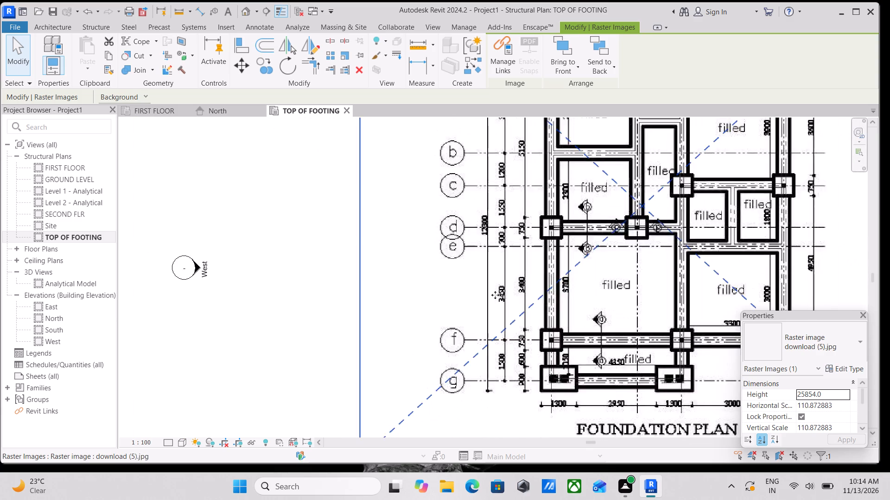
pyautogui.scroll(-7, 495, 295)
pyautogui.scroll(-1, 593, 291)
pyautogui.moveTo(605, 312); pyautogui.dragTo(626, 378, button='middle')
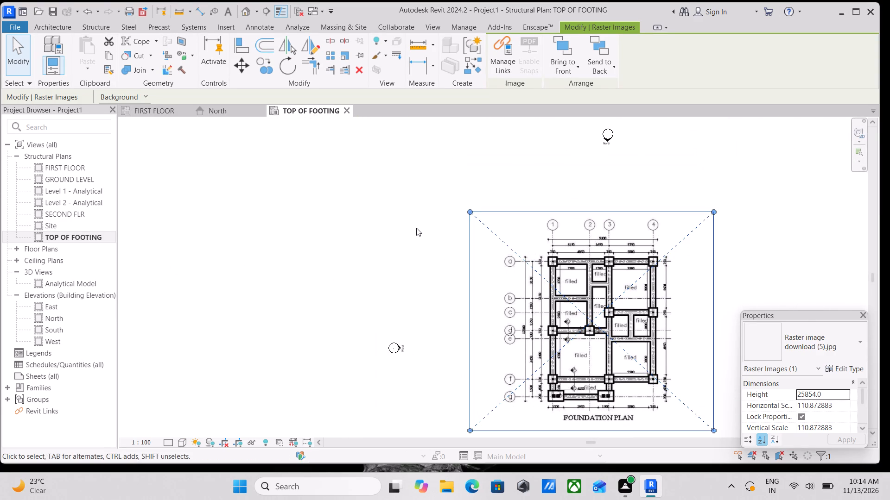
# Draw a vertical grid line over axis 1 of the plan image, from its bubble down past the FOUNDATION PLAN title.
pyautogui.write('GR')
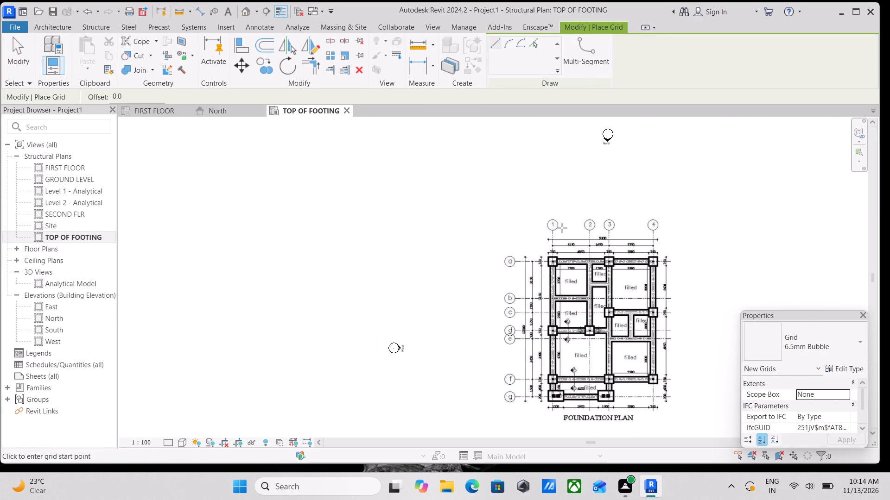
pyautogui.scroll(5, 542, 239)
pyautogui.scroll(5, 568, 193)
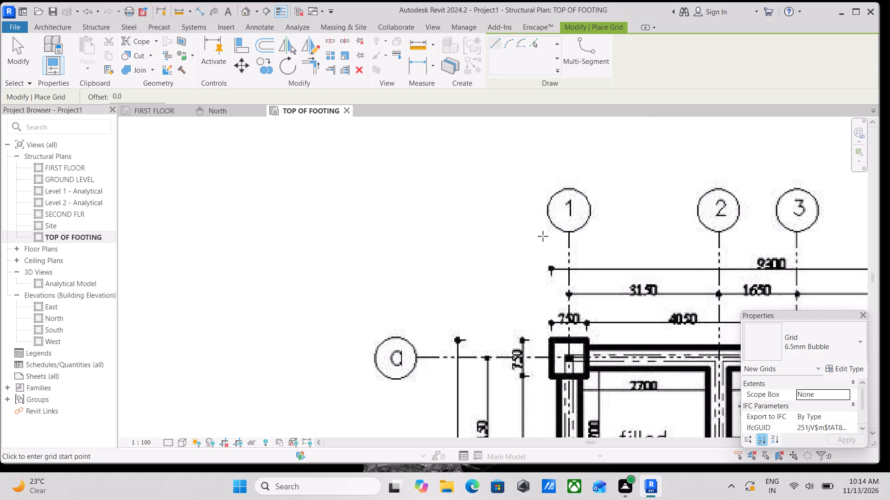
pyautogui.scroll(4, 547, 224)
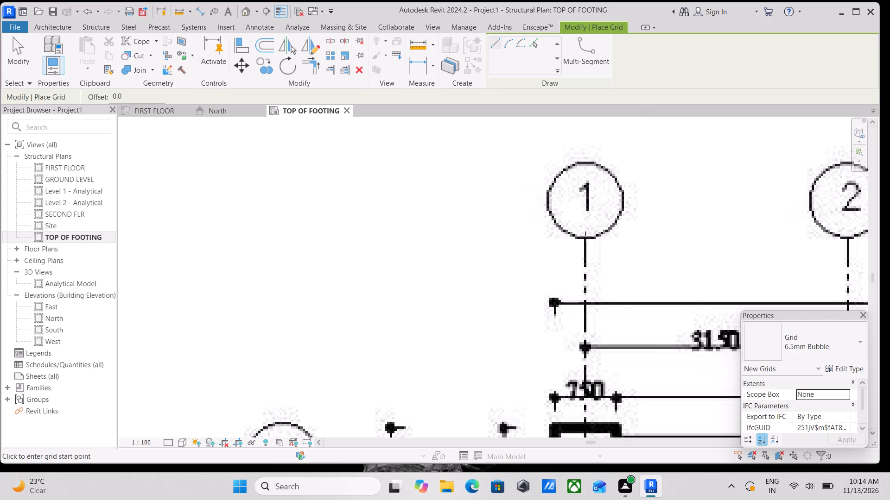
pyautogui.click(585, 237)
pyautogui.scroll(-4, 583, 331)
pyautogui.moveTo(583, 331); pyautogui.dragTo(572, 325, button='middle')
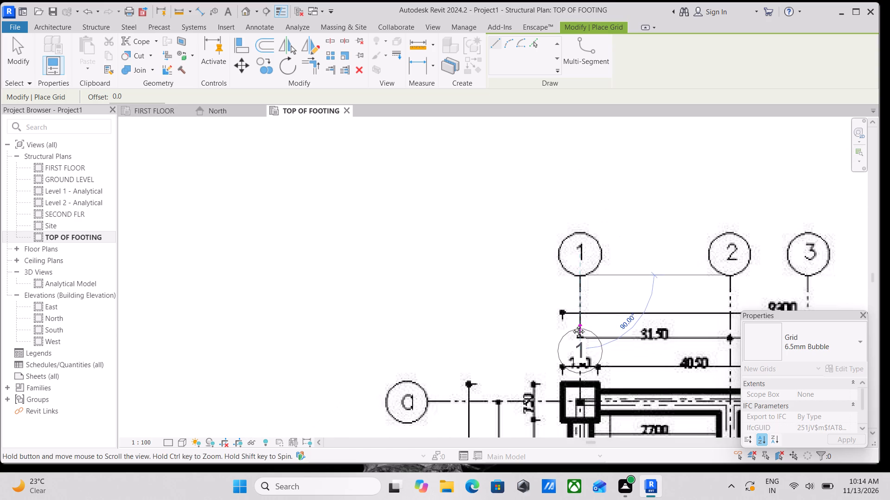
pyautogui.moveTo(572, 325); pyautogui.dragTo(577, 210, button='middle')
pyautogui.scroll(-2, 591, 371)
pyautogui.moveTo(590, 371); pyautogui.dragTo(592, 284, button='middle')
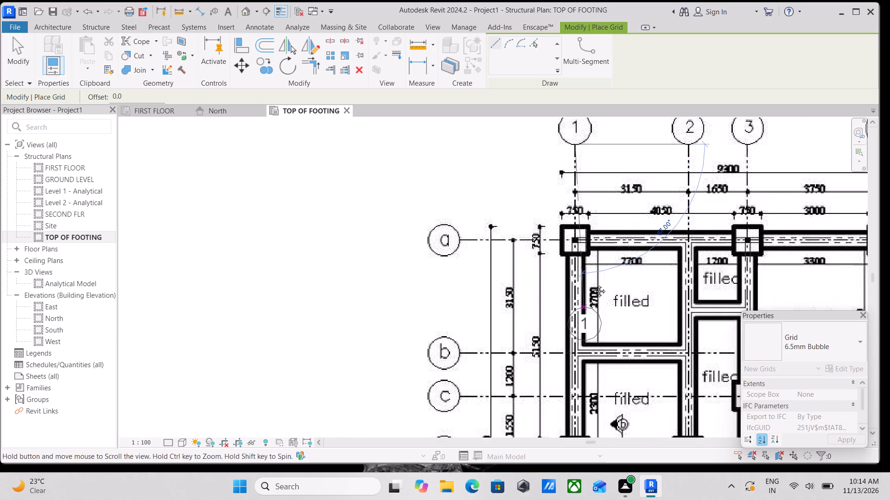
pyautogui.moveTo(592, 284); pyautogui.dragTo(602, 246, button='middle')
pyautogui.scroll(-4, 605, 268)
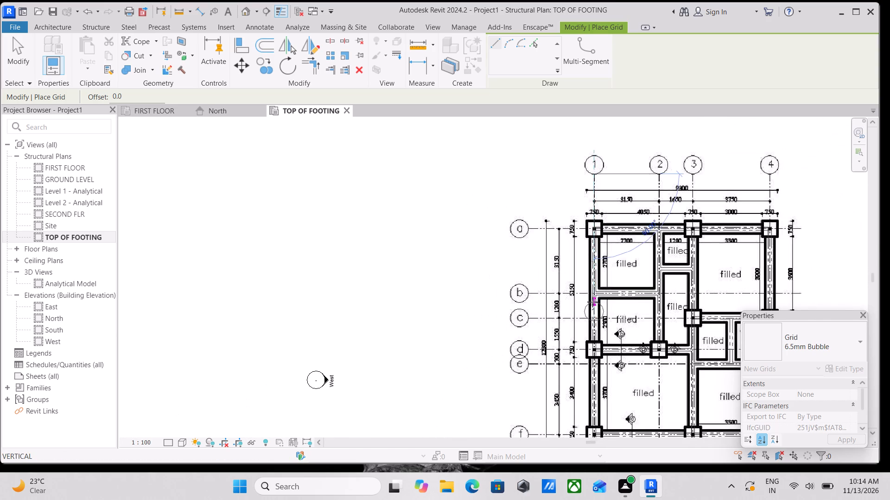
pyautogui.moveTo(592, 302); pyautogui.dragTo(616, 144, button='middle')
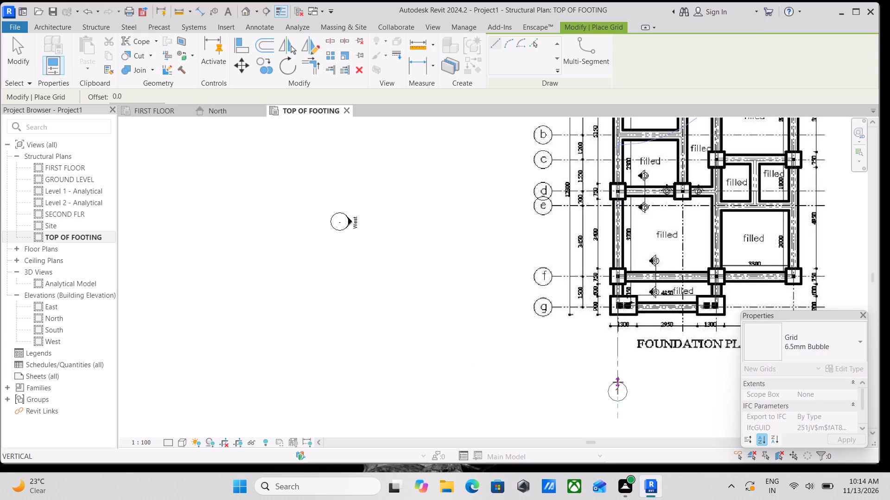
pyautogui.click(617, 367)
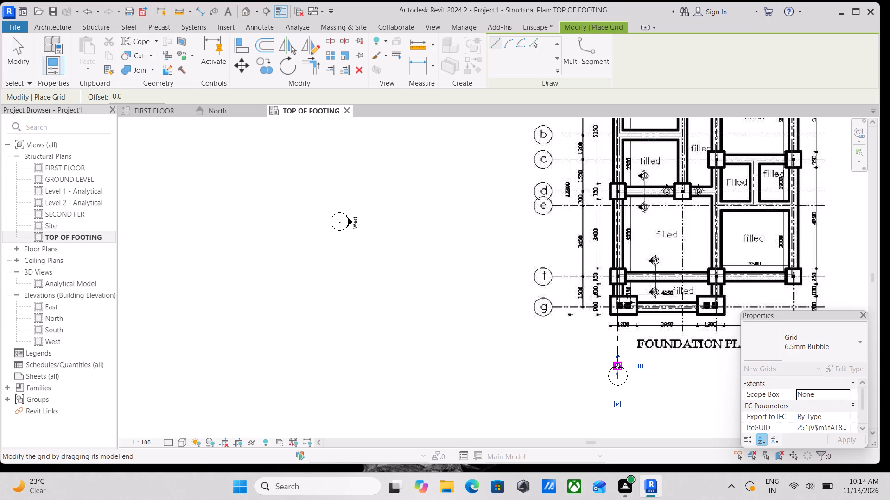
pyautogui.press('Escape')
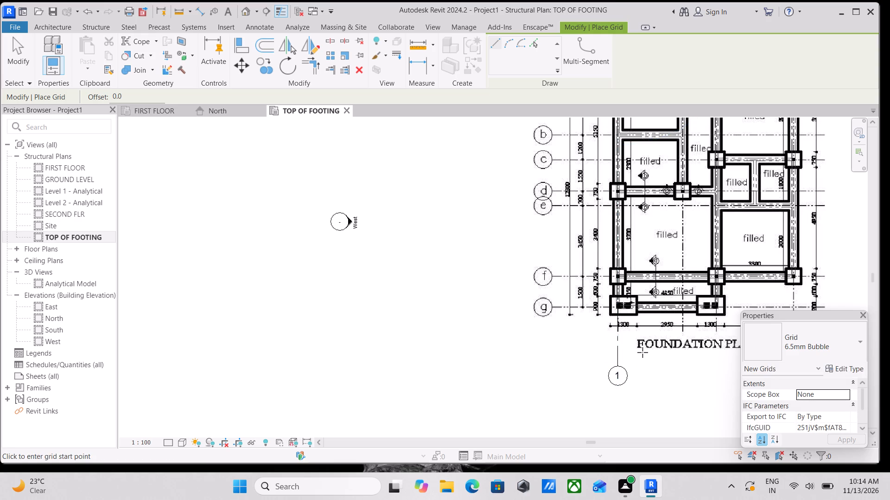
# Create a second vertical grid line from grid 1 with an offset of 3150 mm towards axis 2, using Pick Lines.
pyautogui.scroll(3, 642, 352)
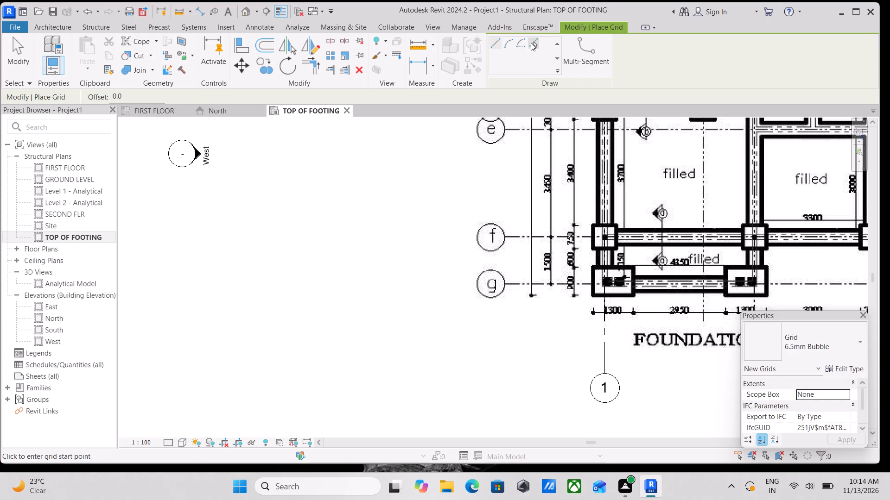
pyautogui.click(531, 43)
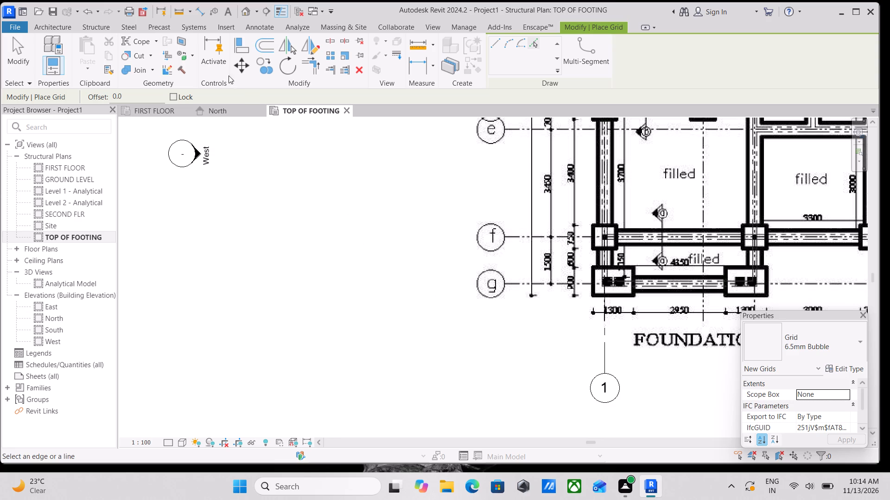
pyautogui.moveTo(130, 93); pyautogui.dragTo(64, 96)
pyautogui.scroll(2, 547, 289)
pyautogui.scroll(-10, 547, 289)
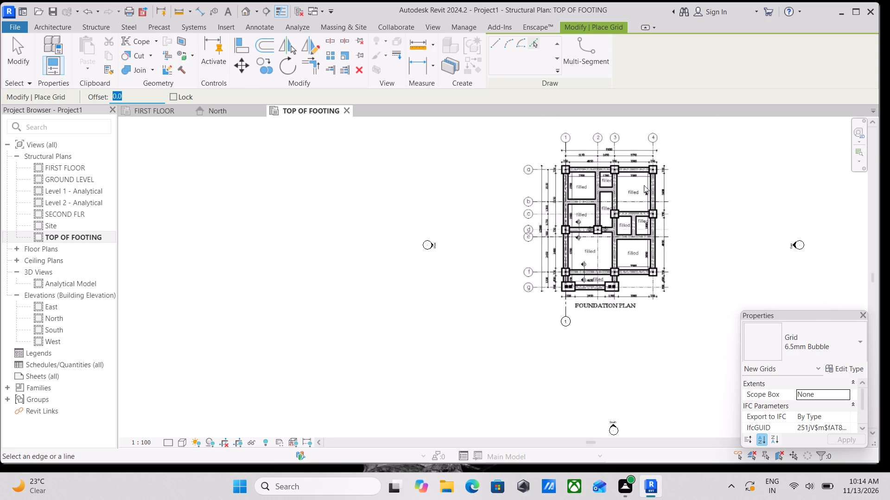
pyautogui.scroll(4, 557, 119)
pyautogui.scroll(4, 615, 244)
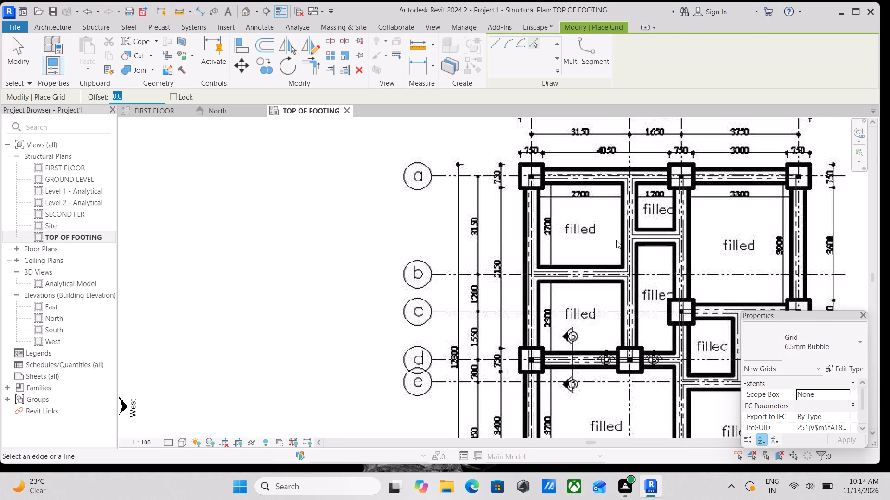
pyautogui.moveTo(616, 240); pyautogui.dragTo(624, 357, button='middle')
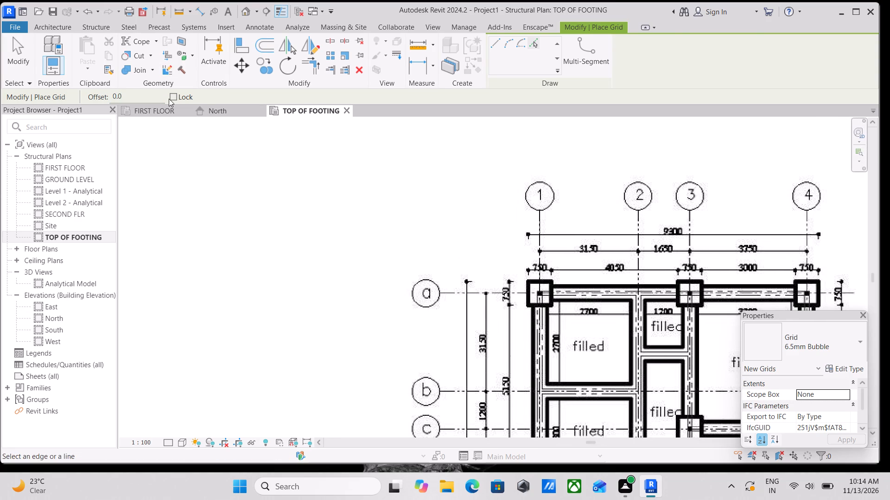
pyautogui.moveTo(137, 97); pyautogui.dragTo(74, 101)
pyautogui.write('3150')
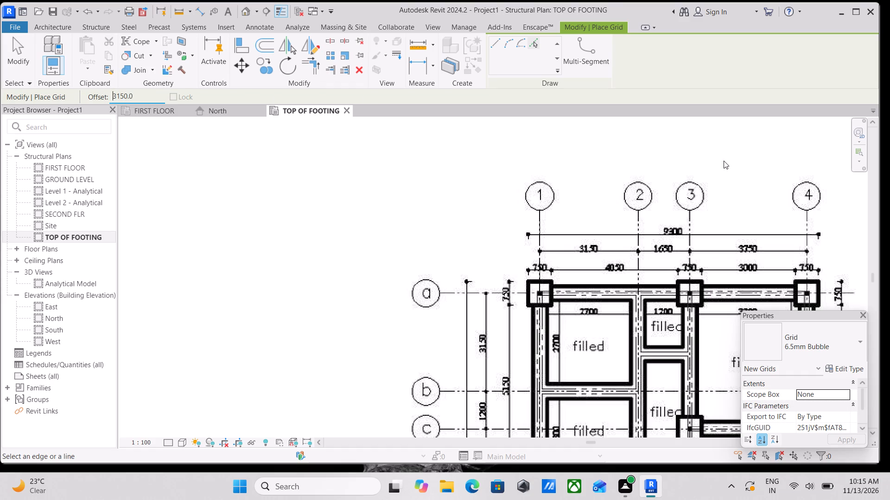
pyautogui.click(541, 242)
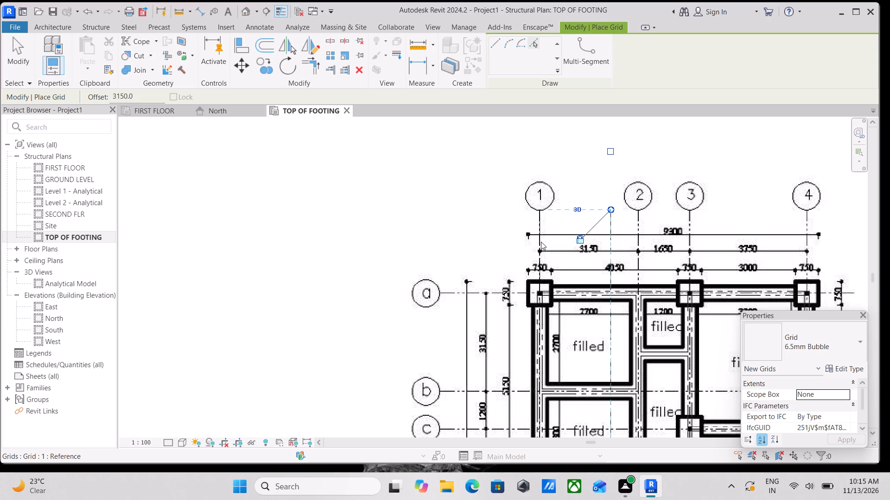
pyautogui.press('Escape')
pyautogui.press('Escape')
pyautogui.press('Escape')
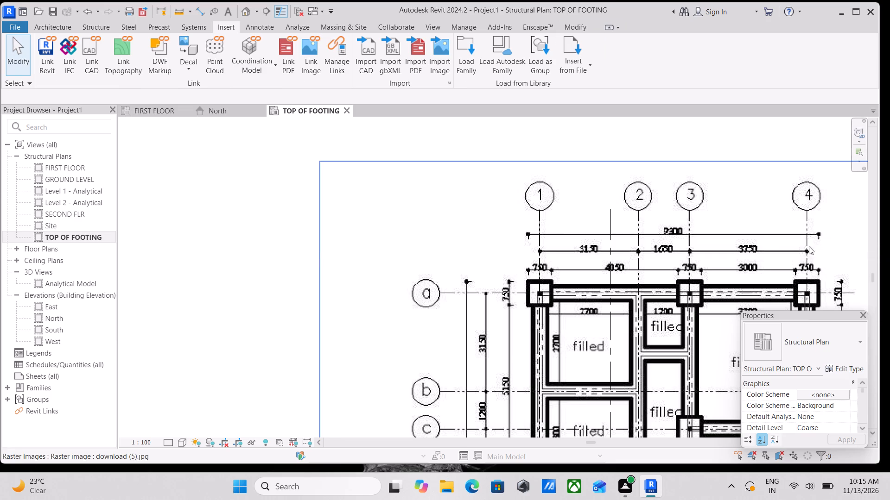
# Resize the foundation plan image proportionally from its upper-right corner to a height of about 26092 mm.
pyautogui.scroll(-1, 767, 229)
pyautogui.moveTo(756, 223); pyautogui.dragTo(629, 207, button='middle')
pyautogui.scroll(-3, 615, 205)
pyautogui.scroll(1, 601, 203)
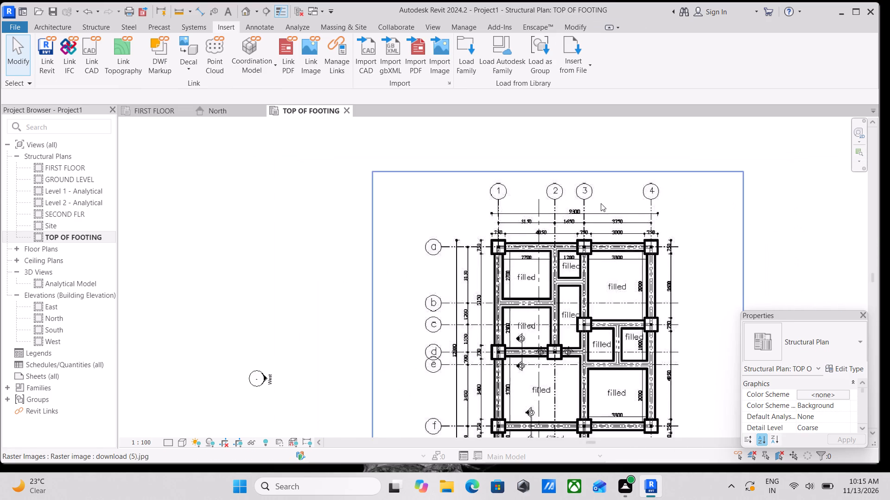
pyautogui.scroll(1, 601, 203)
pyautogui.scroll(-1, 781, 161)
pyautogui.click(781, 161)
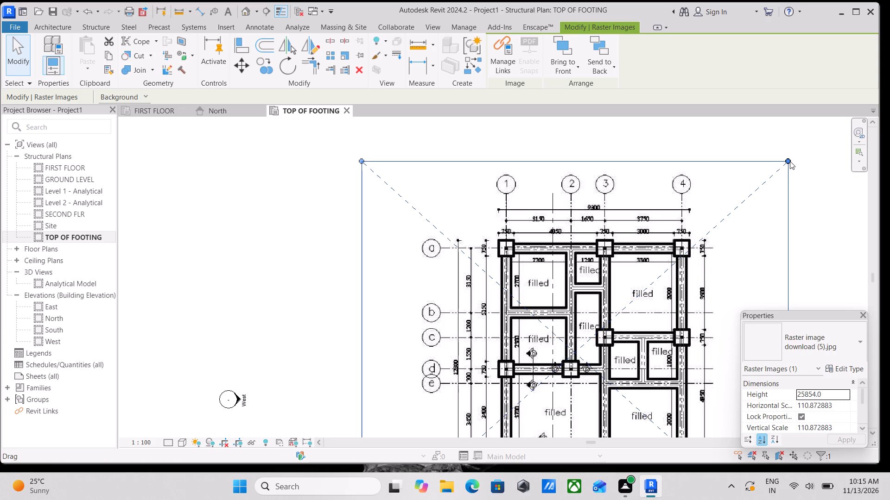
pyautogui.moveTo(790, 161); pyautogui.dragTo(786, 163)
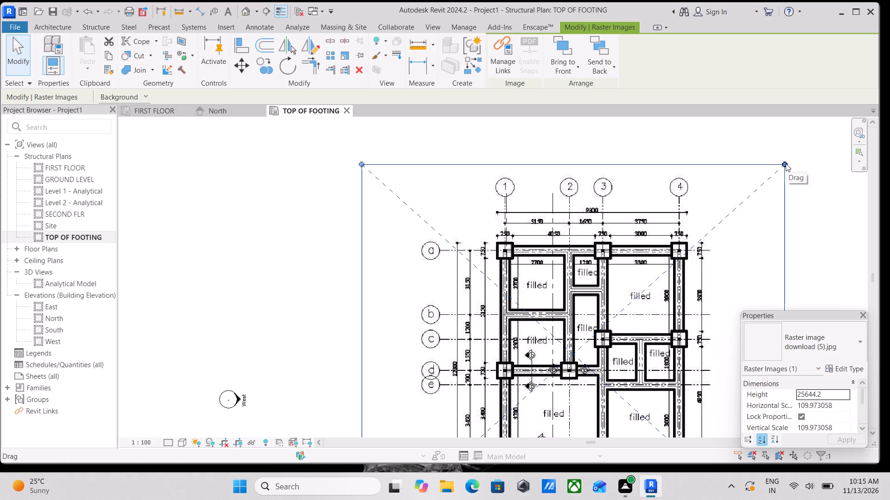
pyautogui.moveTo(788, 161); pyautogui.dragTo(780, 174)
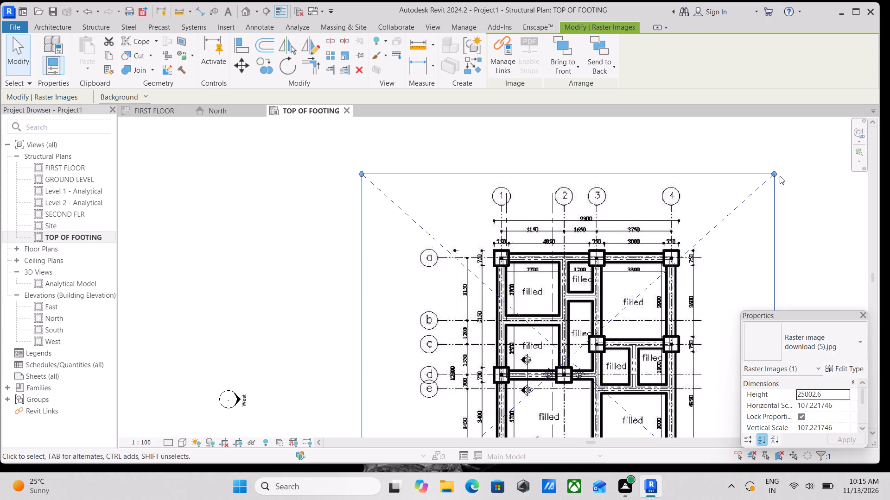
pyautogui.moveTo(774, 175); pyautogui.dragTo(785, 170)
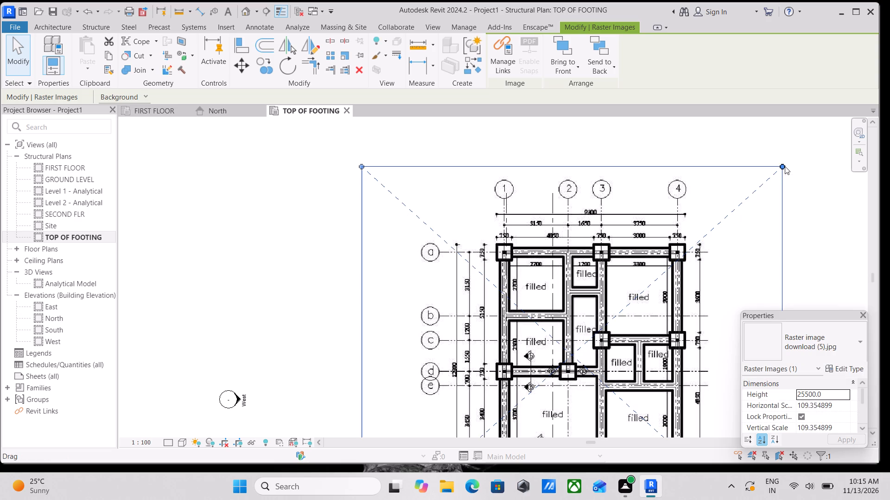
pyautogui.moveTo(785, 166); pyautogui.dragTo(799, 162)
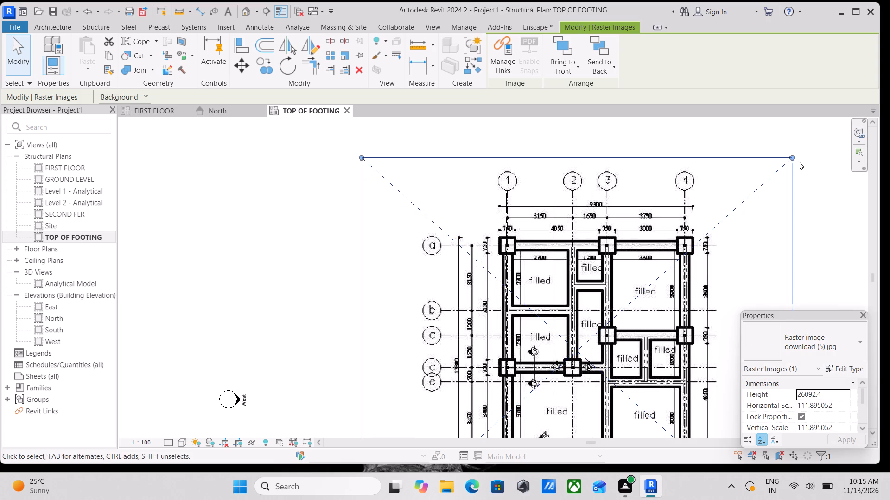
# Check how axes 1 and 2 of the resized plan image line up with the two drawn grid lines.
pyautogui.scroll(2, 799, 162)
pyautogui.scroll(1, 421, 230)
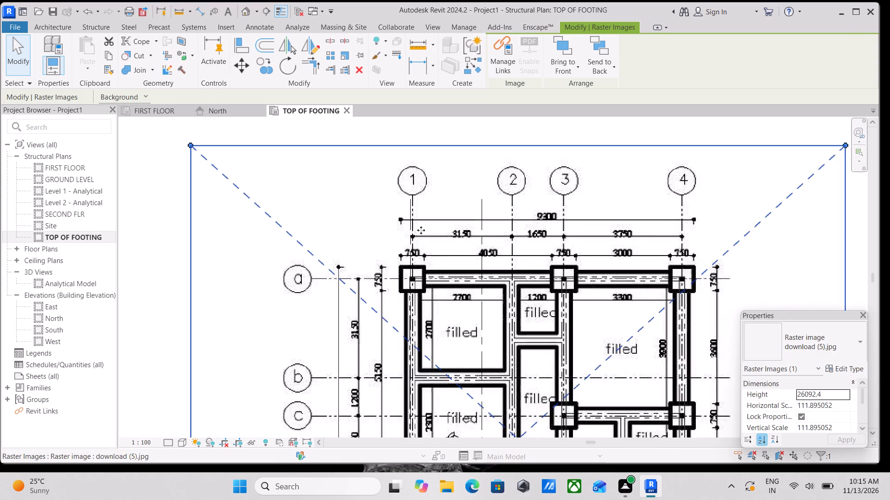
pyautogui.scroll(2, 421, 230)
pyautogui.scroll(-3, 421, 230)
pyautogui.scroll(-9, 485, 227)
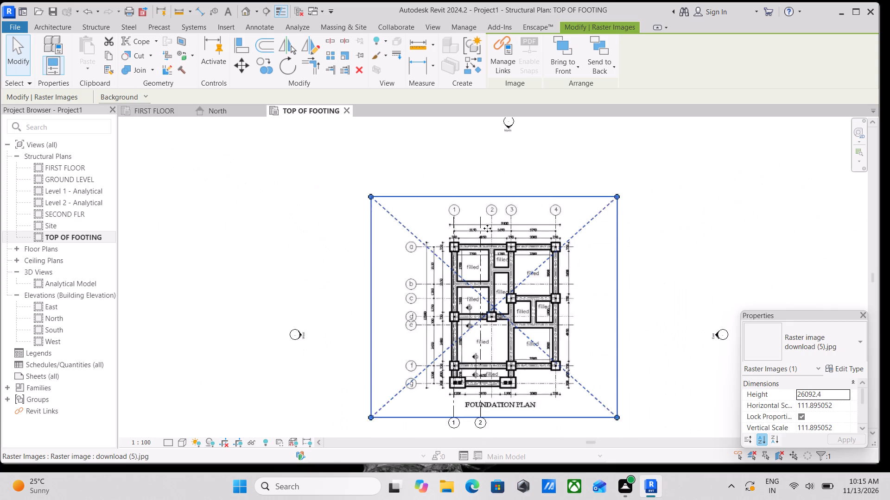
pyautogui.scroll(-1, 487, 228)
pyautogui.scroll(4, 570, 225)
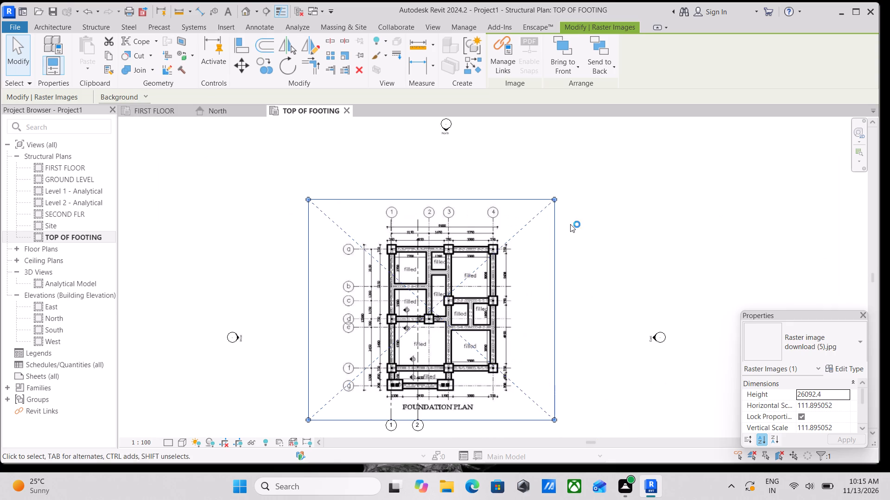
pyautogui.scroll(4, 249, 271)
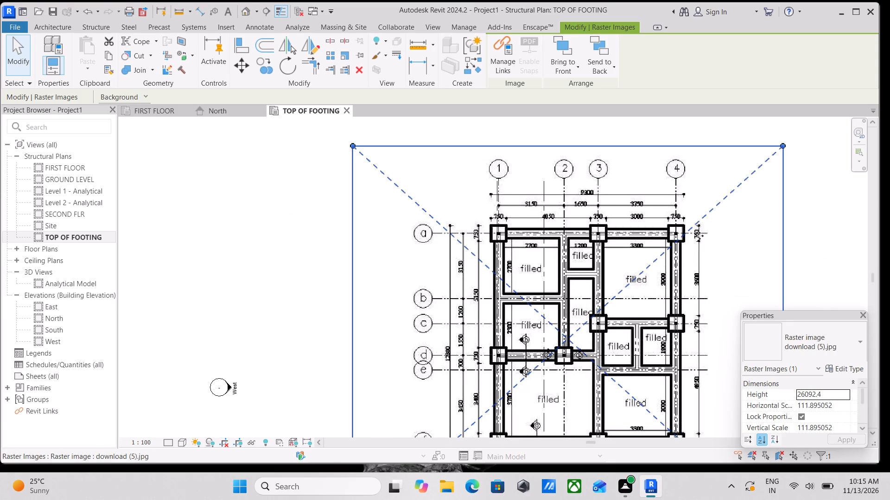
pyautogui.scroll(-3, 722, 191)
pyautogui.moveTo(697, 267); pyautogui.dragTo(591, 223, button='middle')
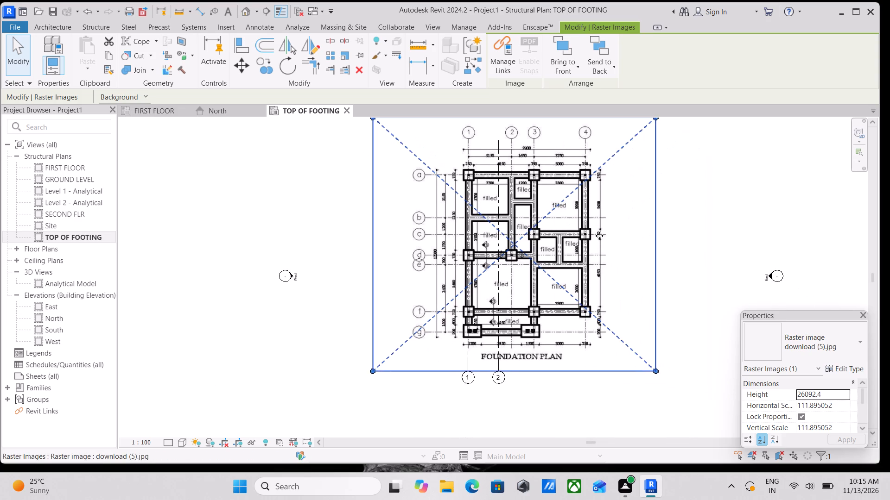
# Shrink the foundation plan image proportionally from its lower-right corner to a height of about 23759 mm.
pyautogui.moveTo(655, 369); pyautogui.dragTo(651, 368)
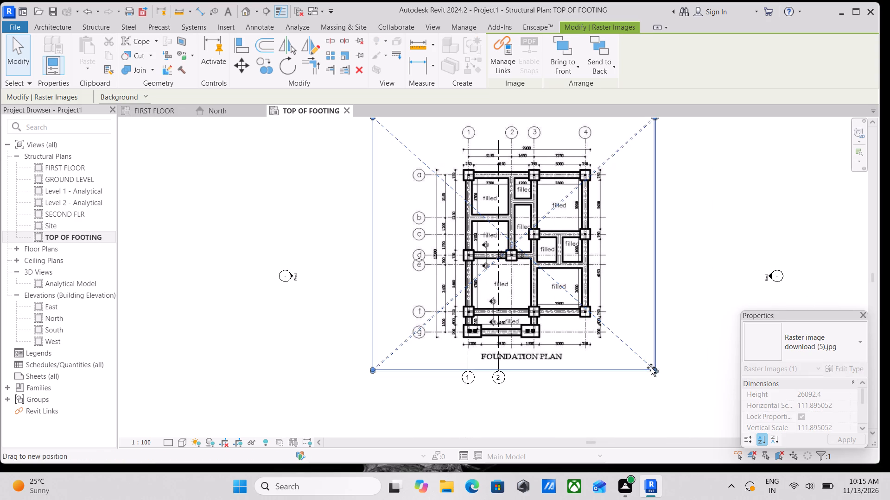
pyautogui.moveTo(651, 368); pyautogui.dragTo(640, 362)
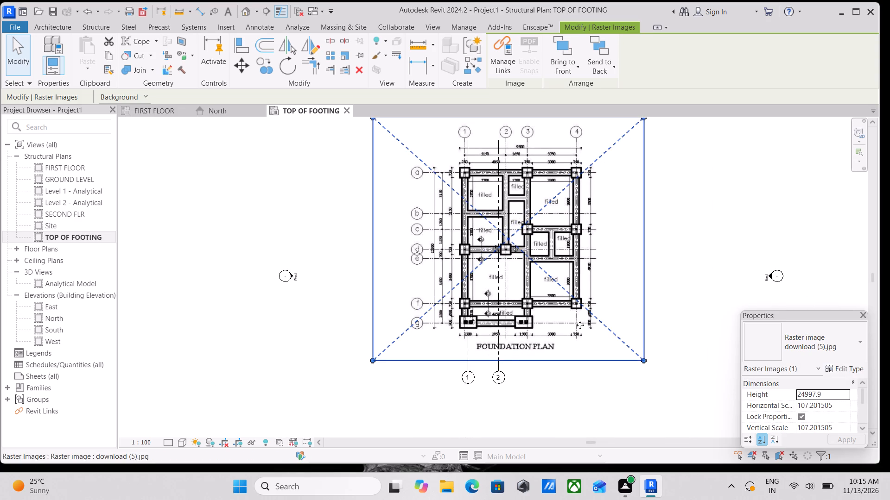
pyautogui.scroll(2, 580, 325)
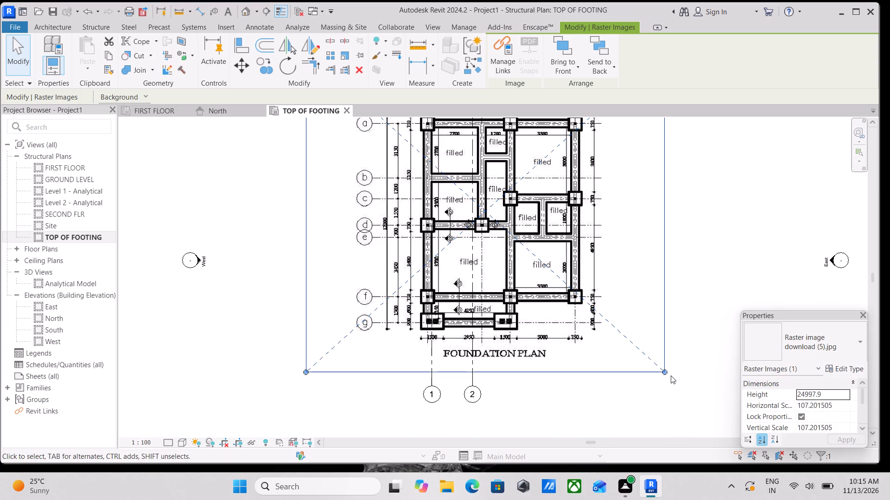
pyautogui.moveTo(668, 374); pyautogui.dragTo(647, 362)
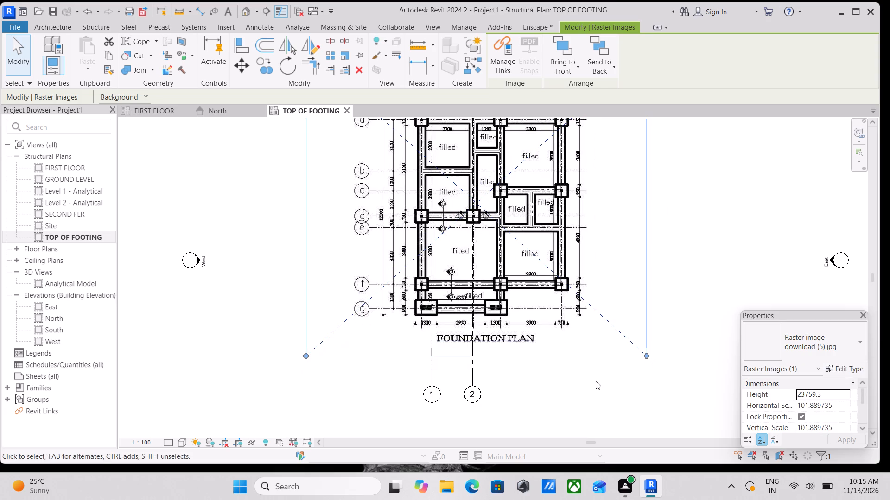
# Shrink the plan image proportionally from its lower-left corner to a height of about 22678 mm, bringing axis 1 towards grid 1.
pyautogui.moveTo(557, 362); pyautogui.dragTo(570, 450, button='middle')
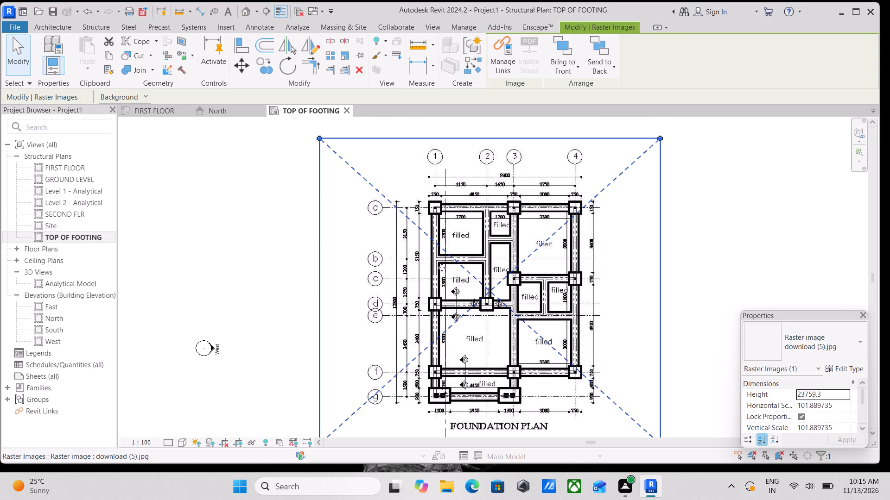
pyautogui.moveTo(442, 268); pyautogui.dragTo(464, 340, button='middle')
pyautogui.moveTo(350, 311); pyautogui.dragTo(418, 240, button='middle')
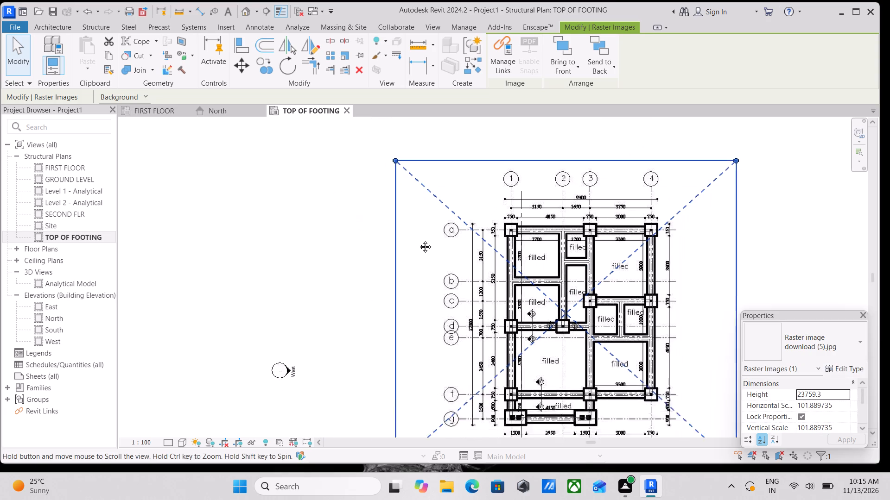
pyautogui.moveTo(418, 240); pyautogui.dragTo(451, 201, button='middle')
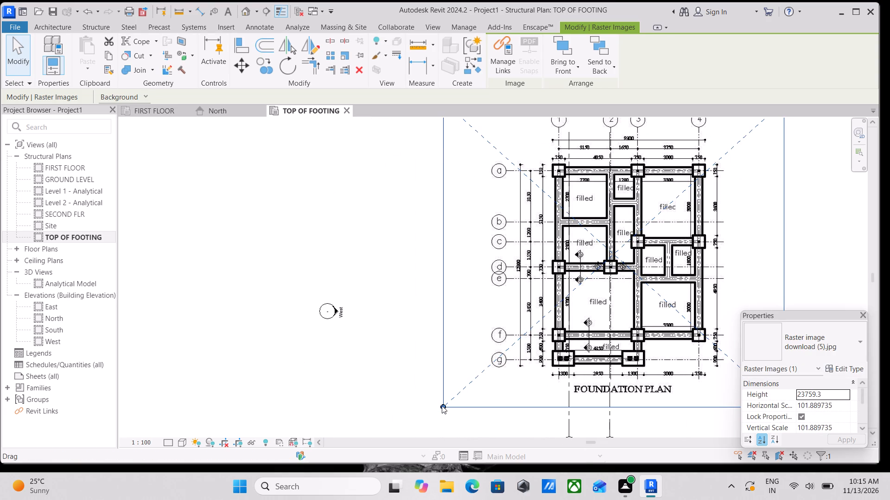
pyautogui.click(442, 406)
pyautogui.doubleClick(443, 405)
pyautogui.click(453, 404)
pyautogui.moveTo(445, 406); pyautogui.dragTo(461, 402)
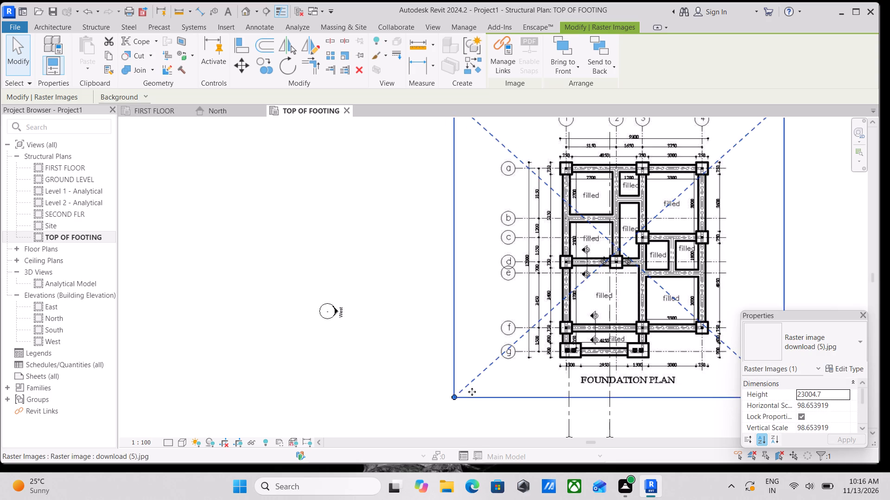
pyautogui.moveTo(455, 398); pyautogui.dragTo(461, 394)
# Reduce the plan image proportionally from its upper-right and lower-right corners to a height of about 21500 mm.
pyautogui.moveTo(554, 363); pyautogui.dragTo(394, 356, button='middle')
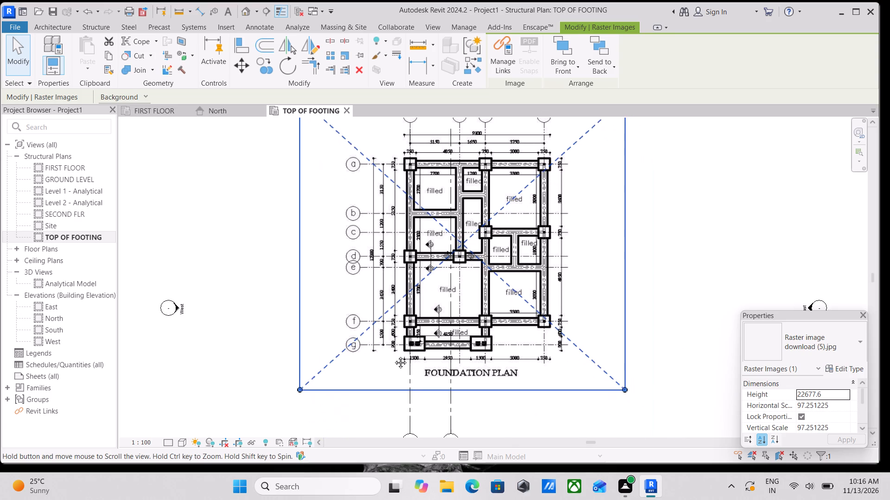
pyautogui.moveTo(394, 356); pyautogui.dragTo(394, 355, button='middle')
pyautogui.moveTo(464, 394); pyautogui.dragTo(517, 482, button='middle')
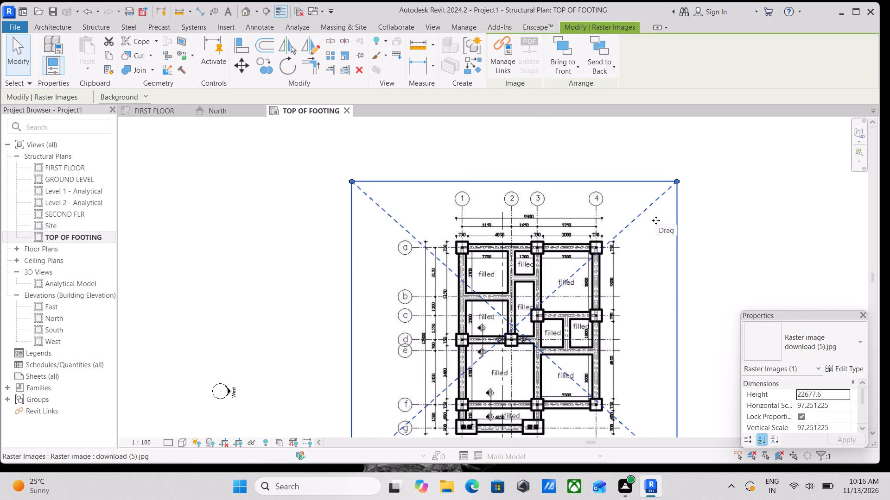
pyautogui.moveTo(676, 181); pyautogui.dragTo(672, 187)
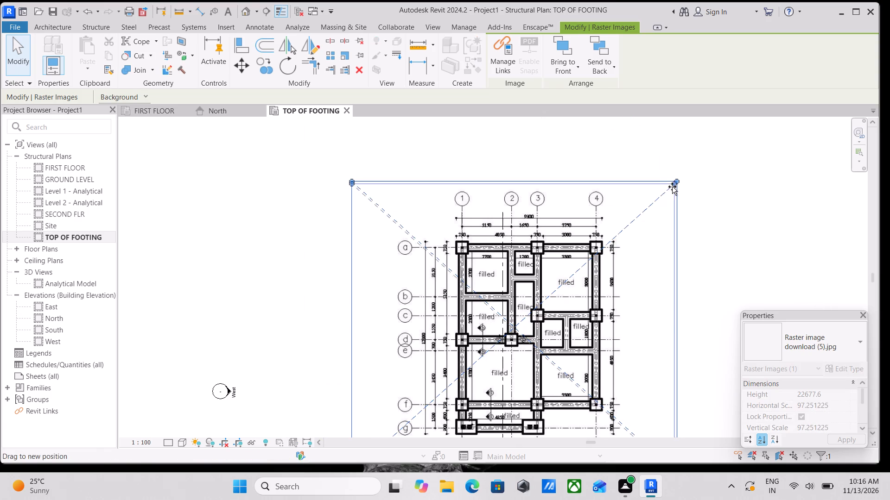
pyautogui.moveTo(672, 187); pyautogui.dragTo(672, 187)
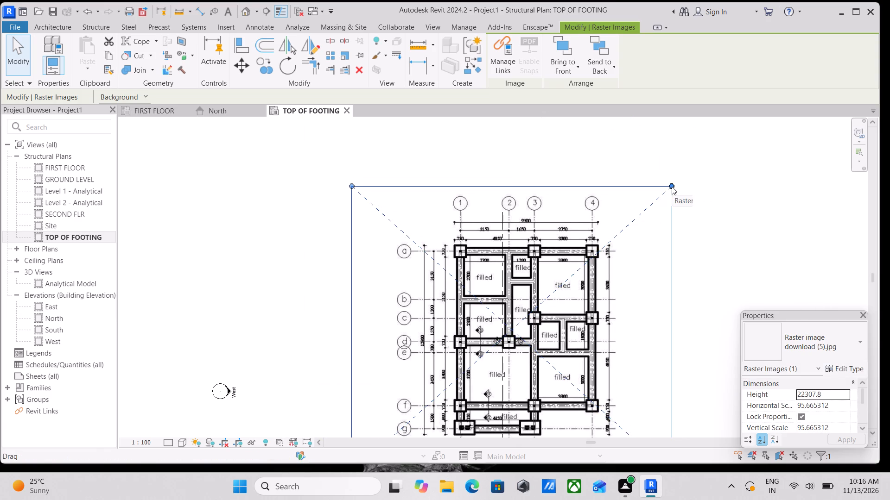
pyautogui.moveTo(620, 294); pyautogui.dragTo(608, 250, button='middle')
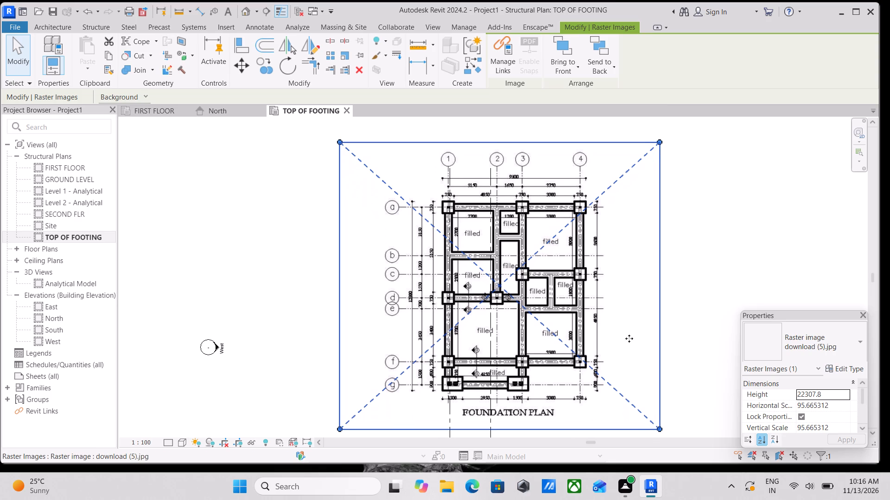
pyautogui.moveTo(629, 338); pyautogui.dragTo(604, 296, button='middle')
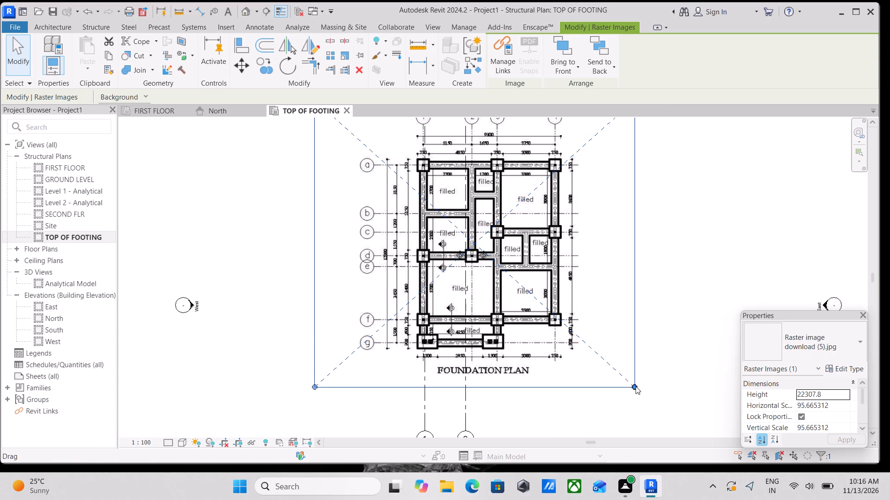
pyautogui.moveTo(636, 386); pyautogui.dragTo(618, 382)
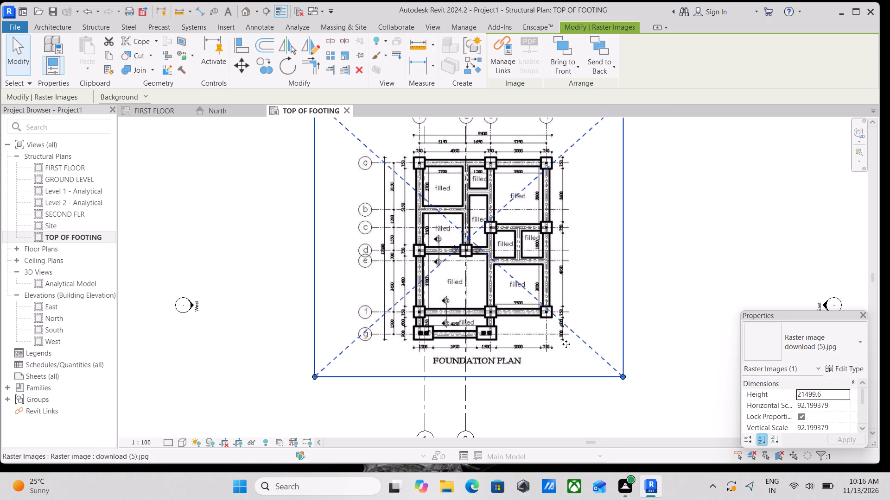
# Reduce the plan image proportionally, alternating between its two upper corners, to a height of about 20121 mm, keeping axis 1 near grid 1.
pyautogui.moveTo(566, 344); pyautogui.dragTo(593, 402, button='middle')
pyautogui.moveTo(494, 355); pyautogui.dragTo(518, 383, button='middle')
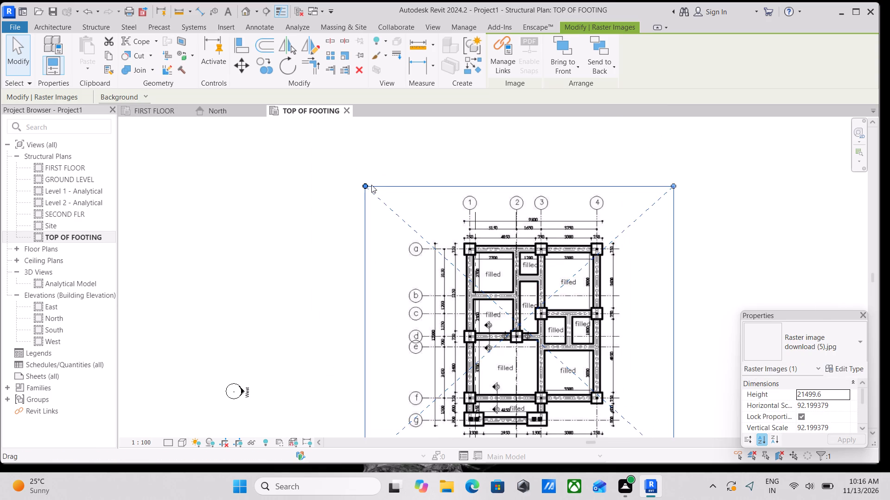
pyautogui.moveTo(362, 186); pyautogui.dragTo(363, 186)
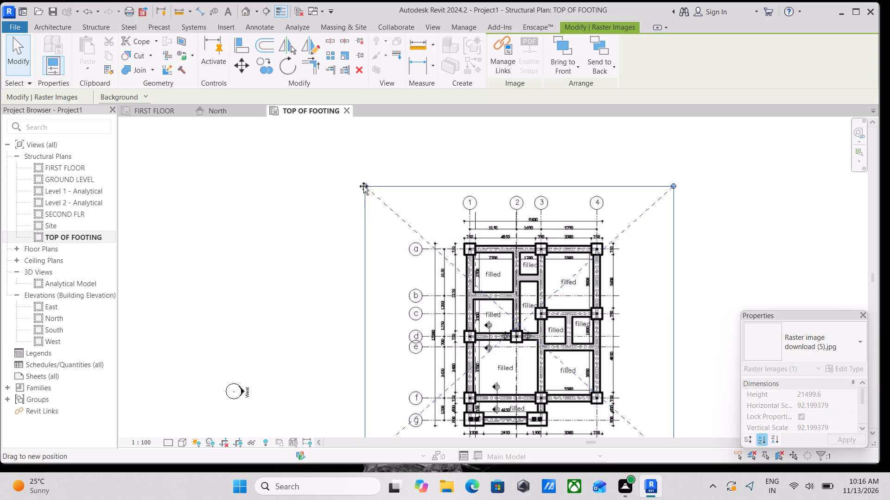
pyautogui.moveTo(363, 186); pyautogui.dragTo(372, 191)
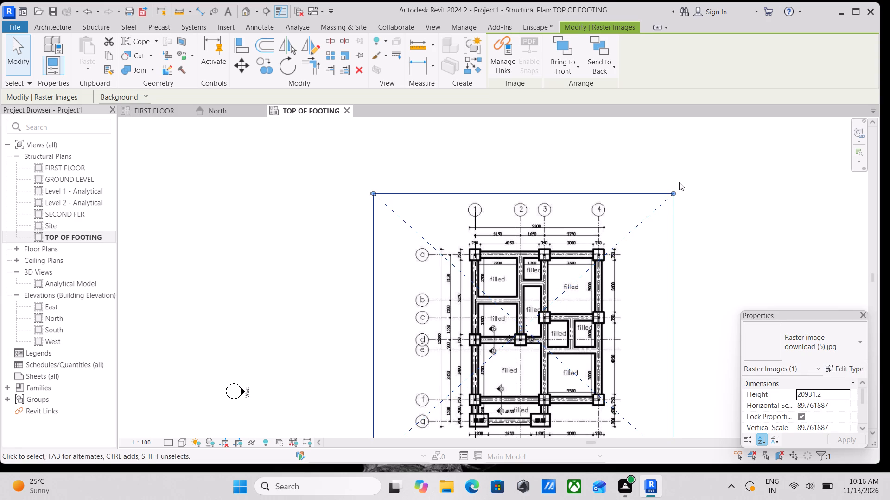
pyautogui.moveTo(673, 194); pyautogui.dragTo(666, 198)
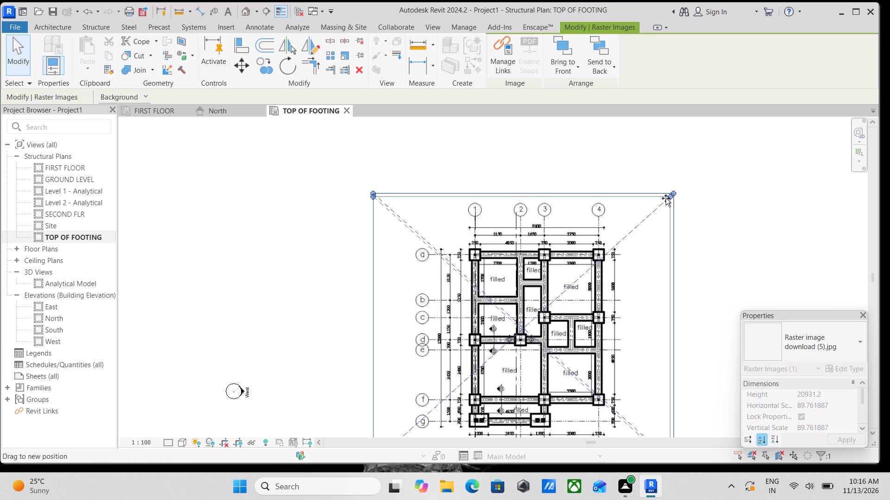
pyautogui.moveTo(666, 198); pyautogui.dragTo(663, 198)
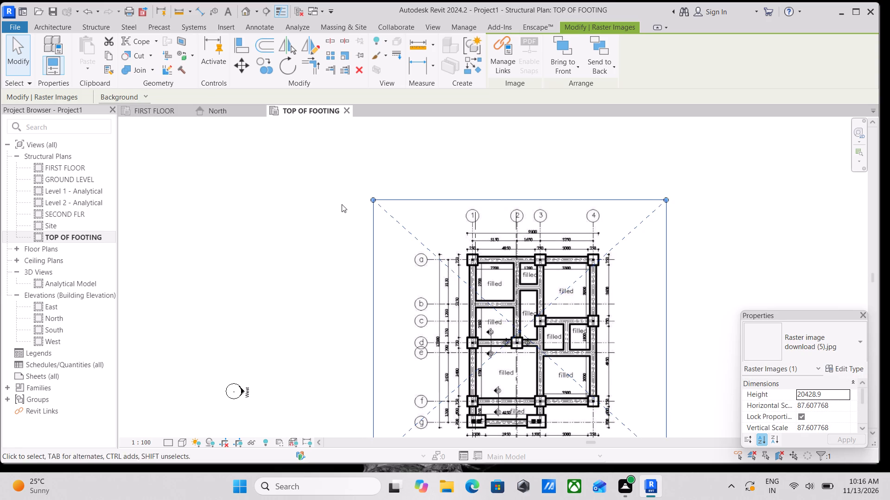
pyautogui.scroll(5, 352, 205)
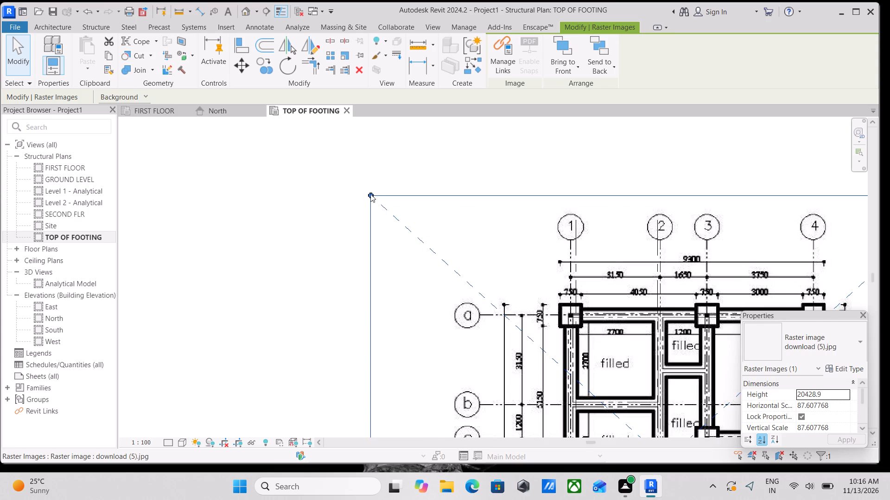
pyautogui.moveTo(370, 193); pyautogui.dragTo(381, 199)
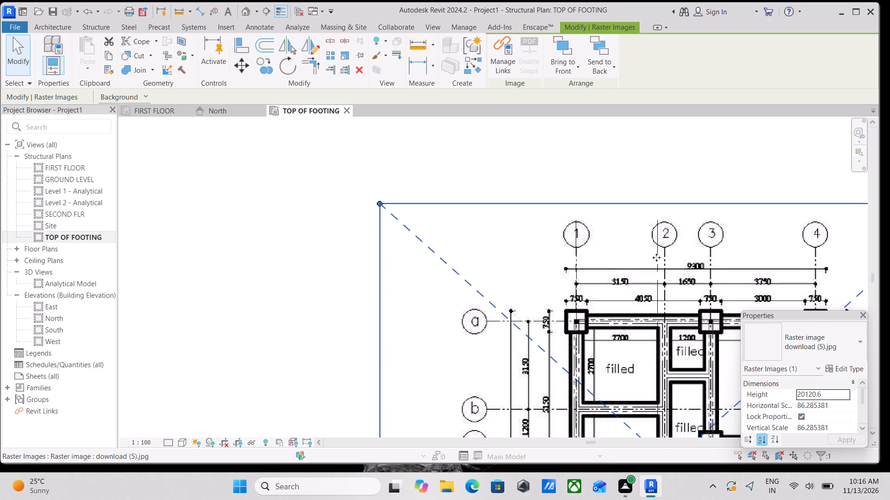
# Shrink the plan image proportionally from its lower-right corner to a height of about 19608 mm, bringing axis 2 onto grid 2.
pyautogui.moveTo(706, 273); pyautogui.dragTo(581, 229, button='middle')
pyautogui.scroll(-2, 581, 229)
pyautogui.scroll(-2, 574, 274)
pyautogui.moveTo(573, 274); pyautogui.dragTo(538, 203, button='middle')
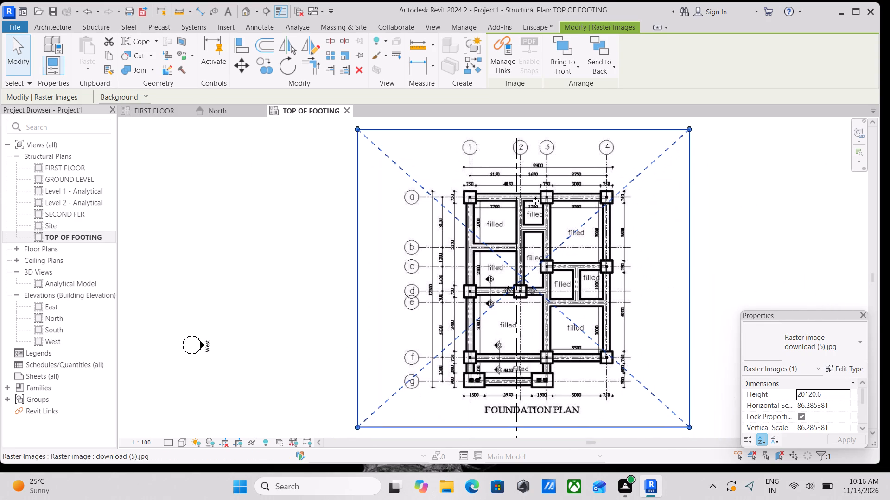
pyautogui.moveTo(646, 318); pyautogui.dragTo(587, 260, button='middle')
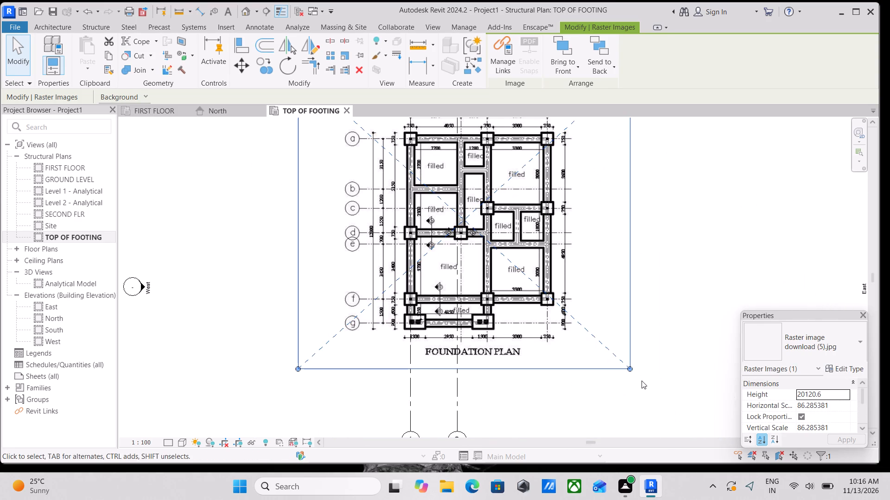
pyautogui.moveTo(629, 366); pyautogui.dragTo(622, 363)
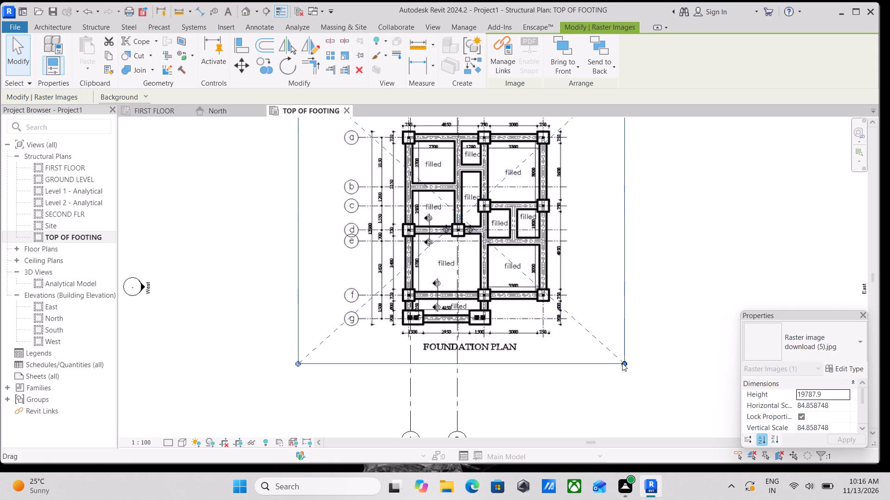
pyautogui.click(626, 365)
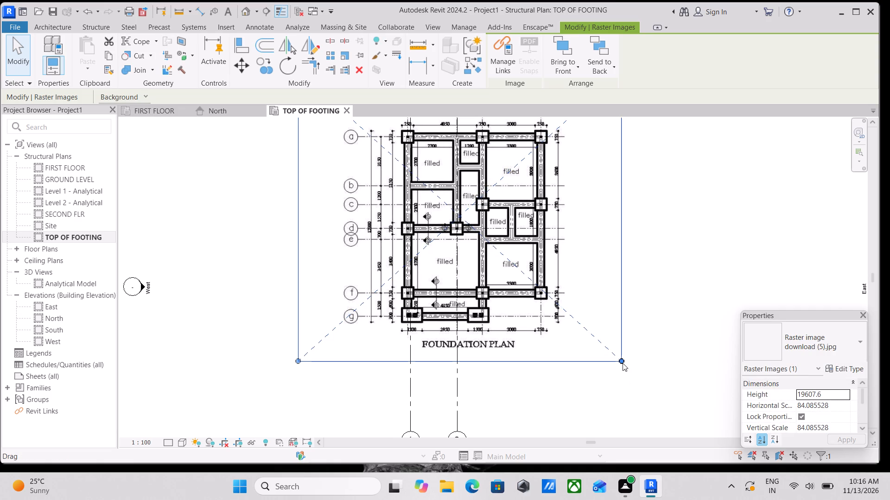
# Fine-tune the plan image from its upper-left corner to a height of about 19270 mm so axis 1 meets grid 1.
pyautogui.scroll(2, 357, 312)
pyautogui.scroll(-1, 357, 312)
pyautogui.moveTo(360, 325); pyautogui.dragTo(376, 451, button='middle')
pyautogui.scroll(1, 365, 396)
pyautogui.moveTo(411, 290); pyautogui.dragTo(418, 338, button='middle')
pyautogui.moveTo(429, 295); pyautogui.dragTo(439, 332, button='middle')
pyautogui.scroll(2, 502, 281)
pyautogui.scroll(3, 547, 226)
pyautogui.scroll(-1, 516, 226)
pyautogui.moveTo(400, 228); pyautogui.dragTo(424, 243, button='middle')
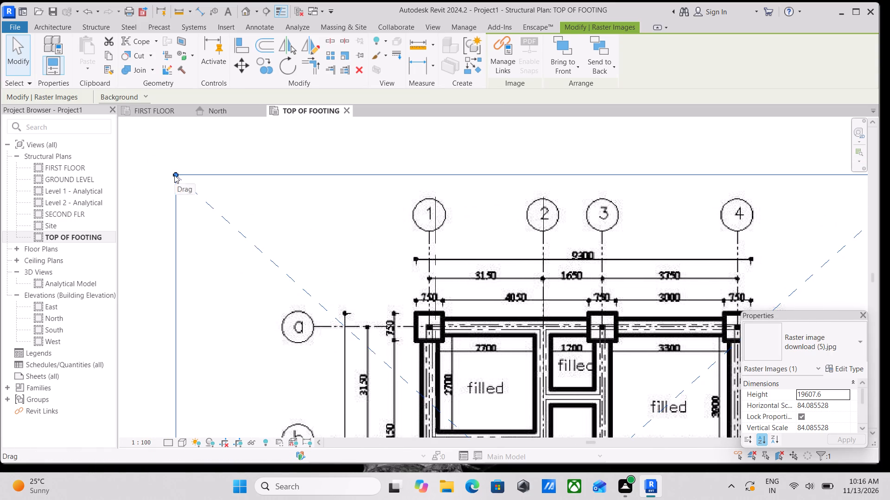
pyautogui.moveTo(174, 175); pyautogui.dragTo(179, 182)
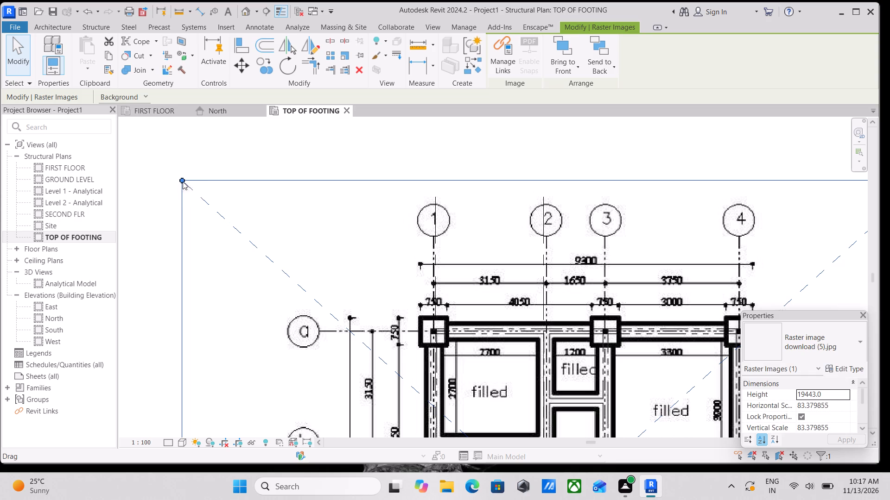
pyautogui.click(181, 181)
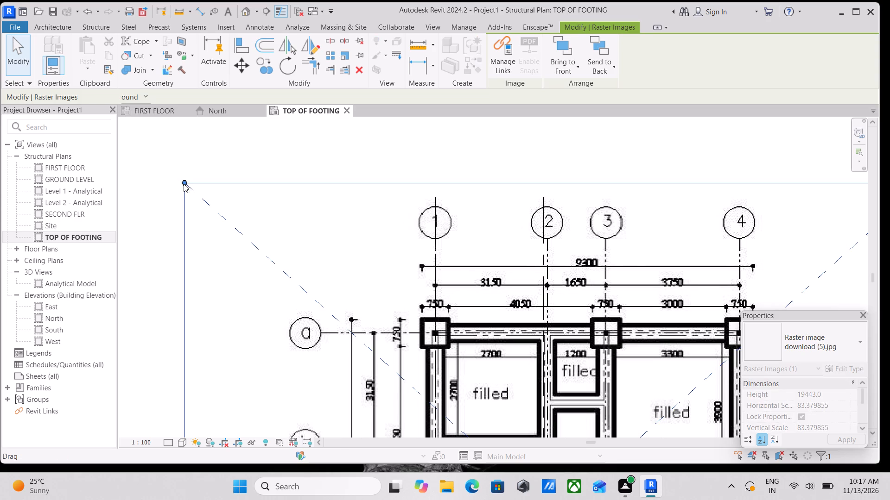
# Fine-tune the plan image from its upper-right corner to a height of about 19164 mm.
pyautogui.scroll(-3, 413, 233)
pyautogui.moveTo(444, 237); pyautogui.dragTo(374, 209, button='middle')
pyautogui.moveTo(680, 171); pyautogui.dragTo(675, 171)
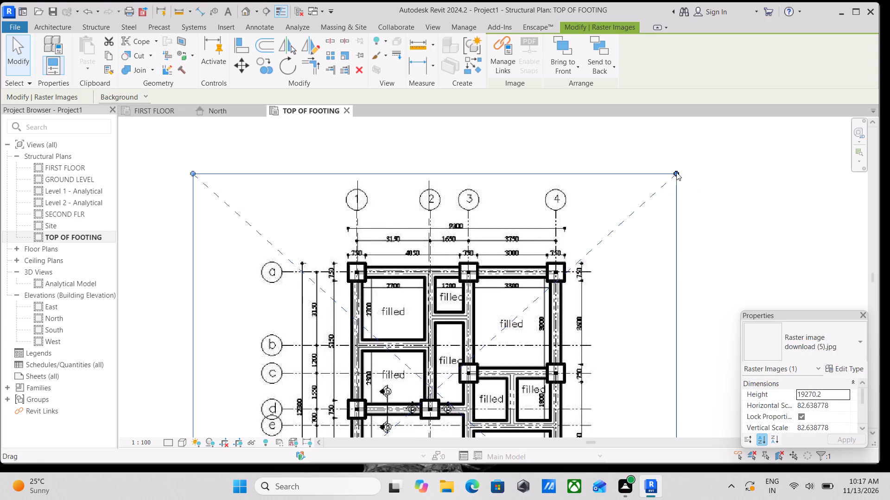
pyautogui.click(678, 173)
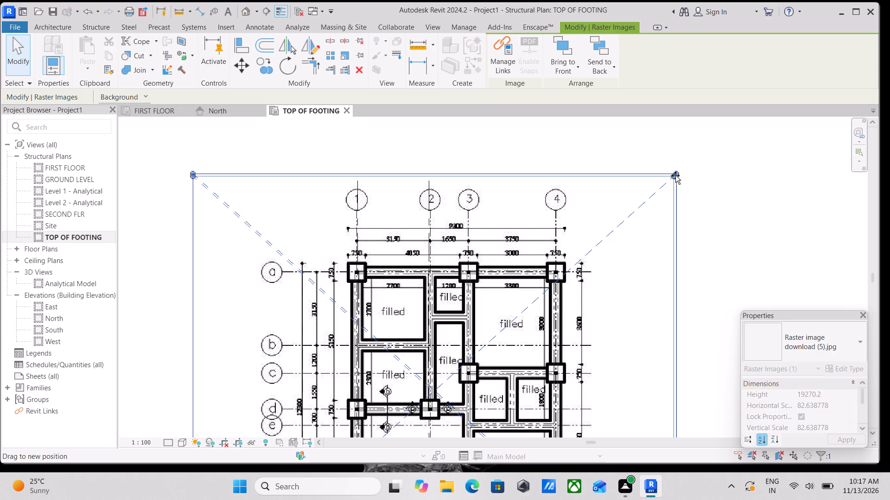
# Check how axes 1 and 2 of the plan image line up with the grid lines, down to the FOUNDATION PLAN title.
pyautogui.scroll(-1, 447, 220)
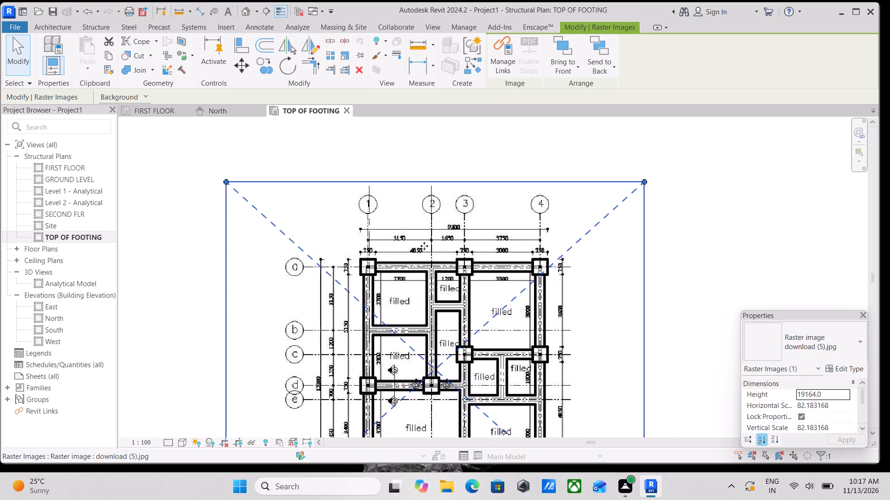
pyautogui.moveTo(416, 259); pyautogui.dragTo(424, 233, button='middle')
pyautogui.scroll(-2, 450, 247)
pyautogui.moveTo(448, 248); pyautogui.dragTo(492, 172, button='middle')
pyautogui.scroll(3, 368, 369)
pyautogui.scroll(4, 502, 387)
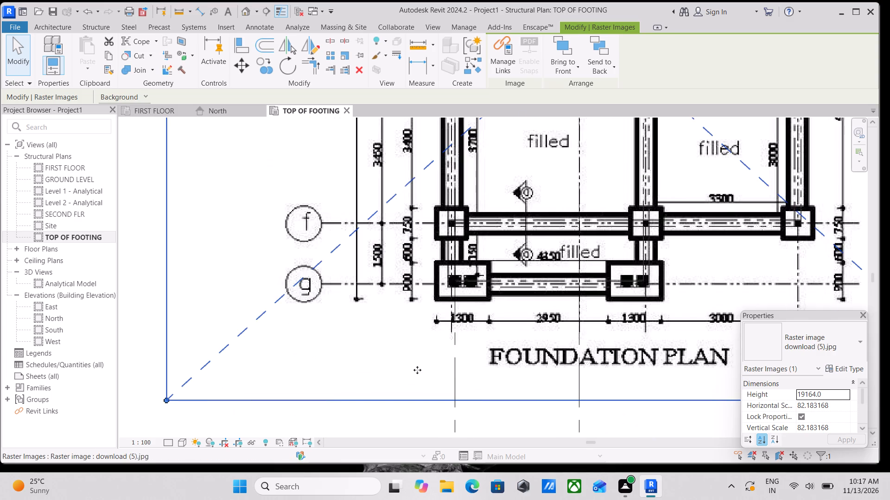
pyautogui.scroll(3, 326, 348)
pyautogui.scroll(-9, 326, 348)
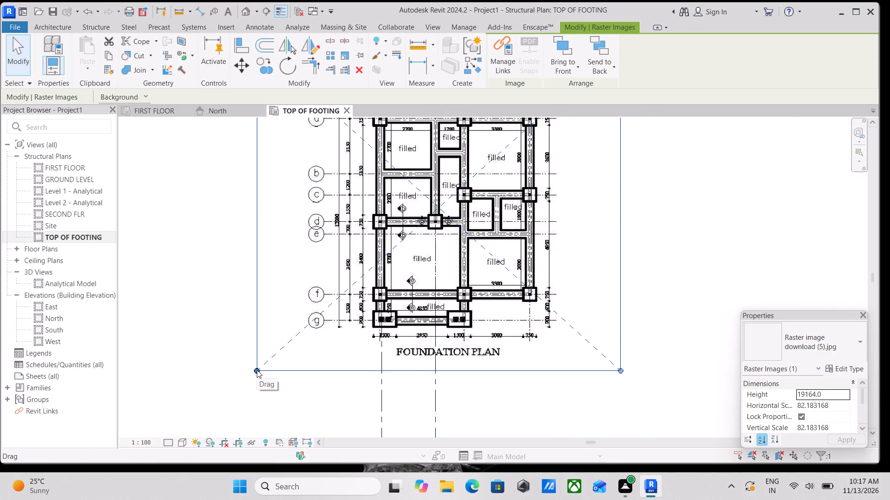
# Fine-tune the plan image's scale from its lower-left corner to a height of about 19098 mm.
pyautogui.moveTo(258, 370); pyautogui.dragTo(265, 370)
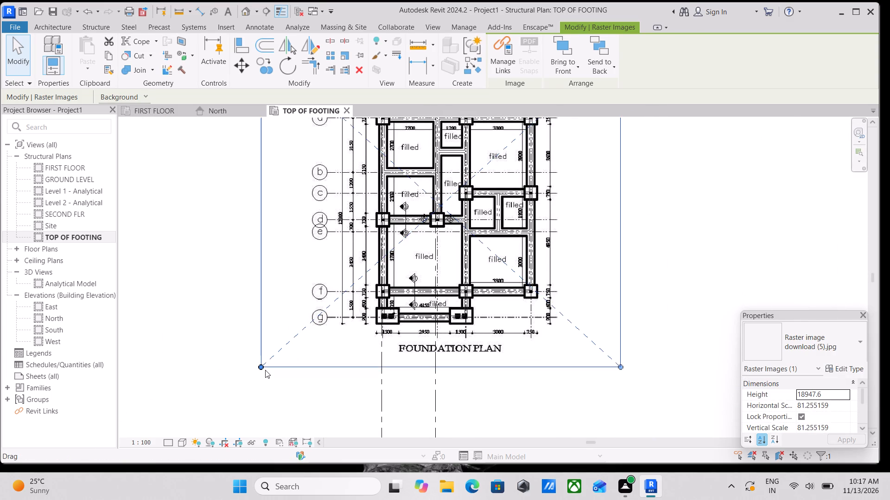
pyautogui.moveTo(353, 321); pyautogui.dragTo(343, 467, button='middle')
pyautogui.scroll(1, 393, 322)
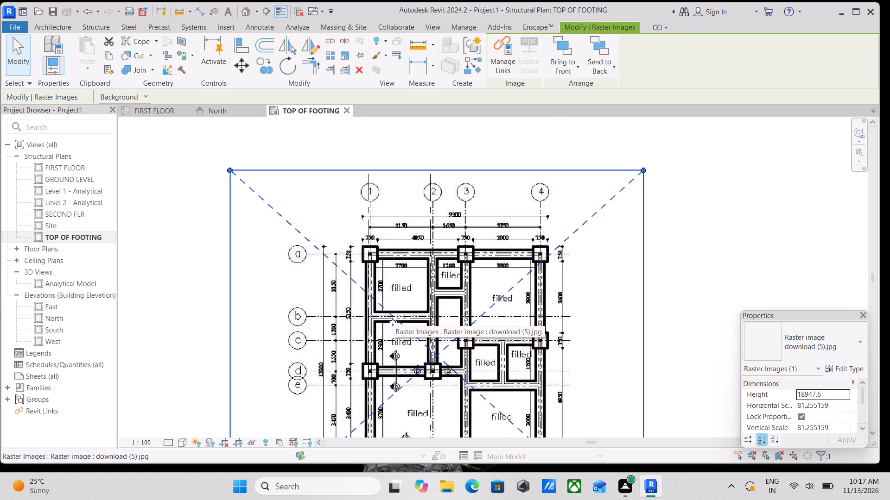
pyautogui.scroll(-1, 323, 364)
pyautogui.moveTo(316, 365); pyautogui.dragTo(459, 239, button='middle')
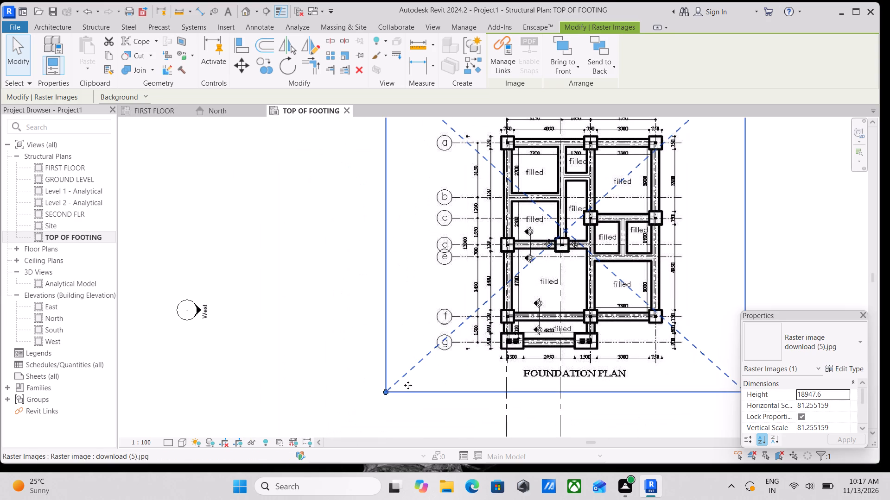
pyautogui.moveTo(385, 391); pyautogui.dragTo(384, 391)
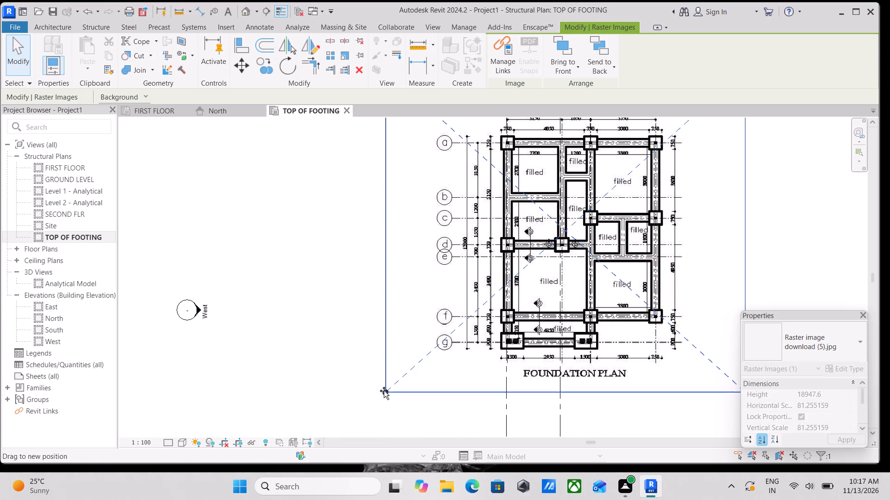
pyautogui.moveTo(384, 391); pyautogui.dragTo(384, 395)
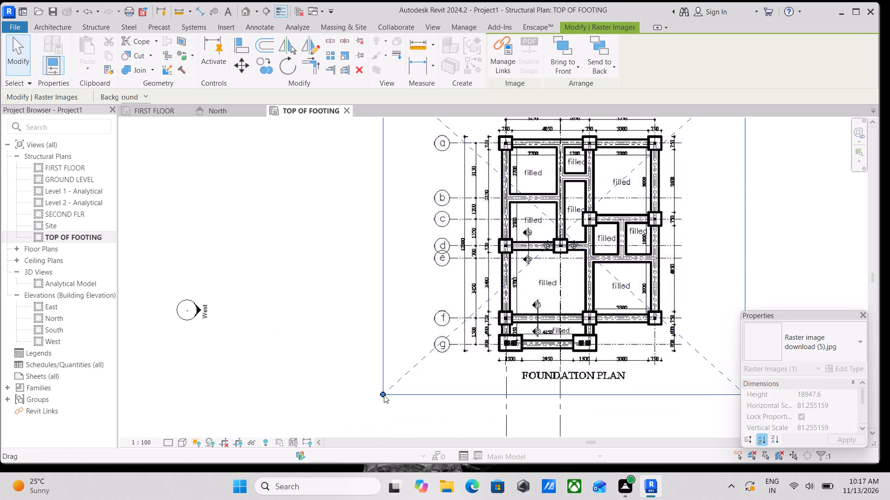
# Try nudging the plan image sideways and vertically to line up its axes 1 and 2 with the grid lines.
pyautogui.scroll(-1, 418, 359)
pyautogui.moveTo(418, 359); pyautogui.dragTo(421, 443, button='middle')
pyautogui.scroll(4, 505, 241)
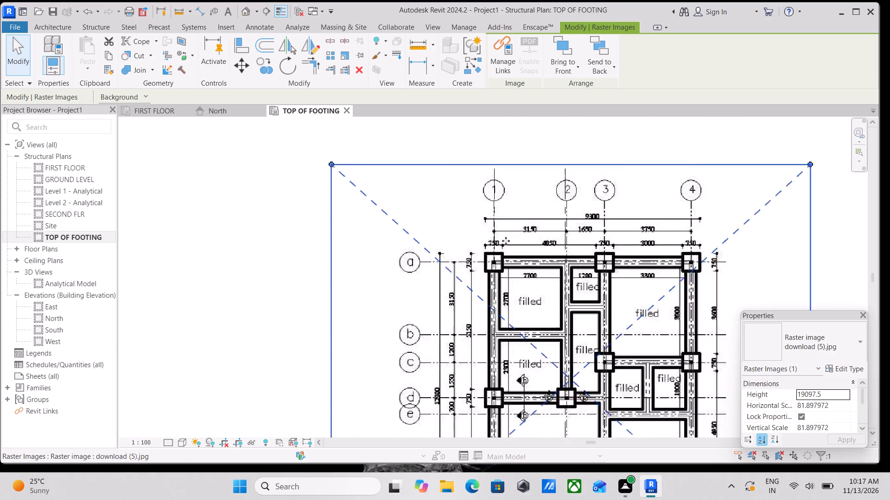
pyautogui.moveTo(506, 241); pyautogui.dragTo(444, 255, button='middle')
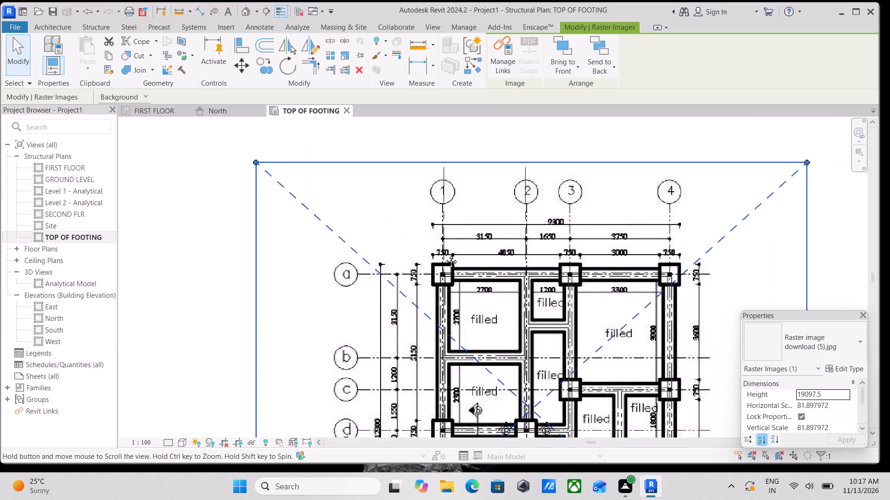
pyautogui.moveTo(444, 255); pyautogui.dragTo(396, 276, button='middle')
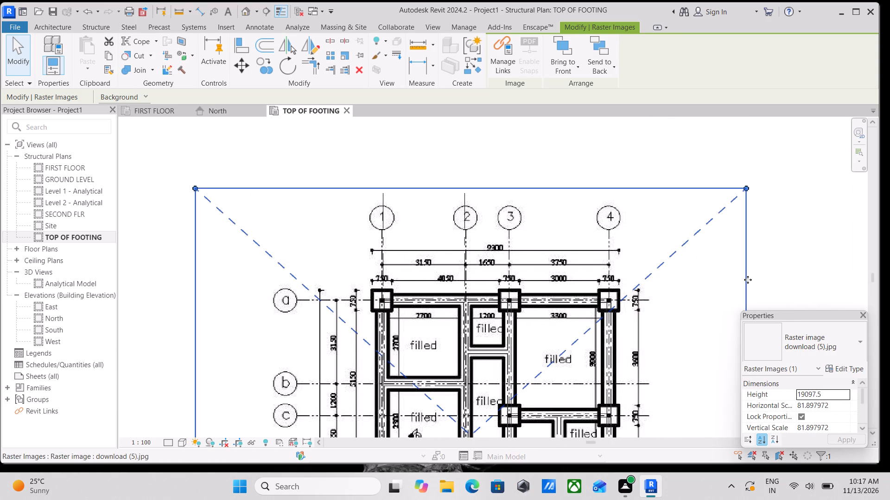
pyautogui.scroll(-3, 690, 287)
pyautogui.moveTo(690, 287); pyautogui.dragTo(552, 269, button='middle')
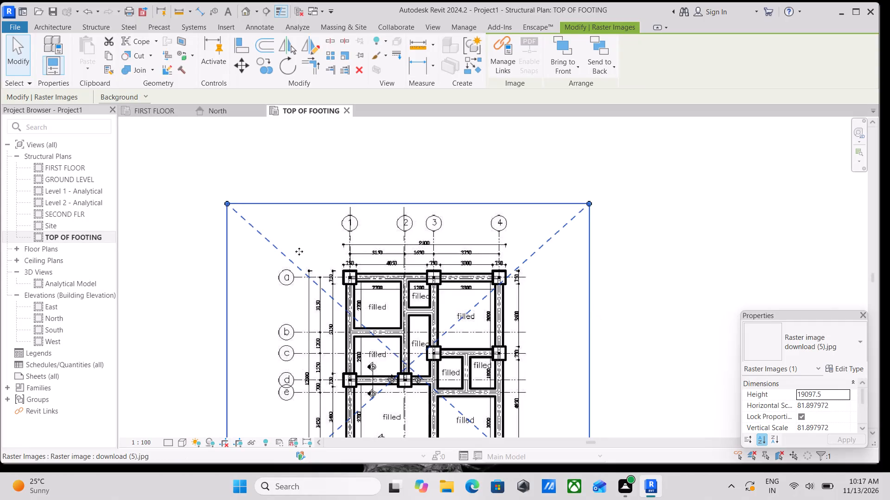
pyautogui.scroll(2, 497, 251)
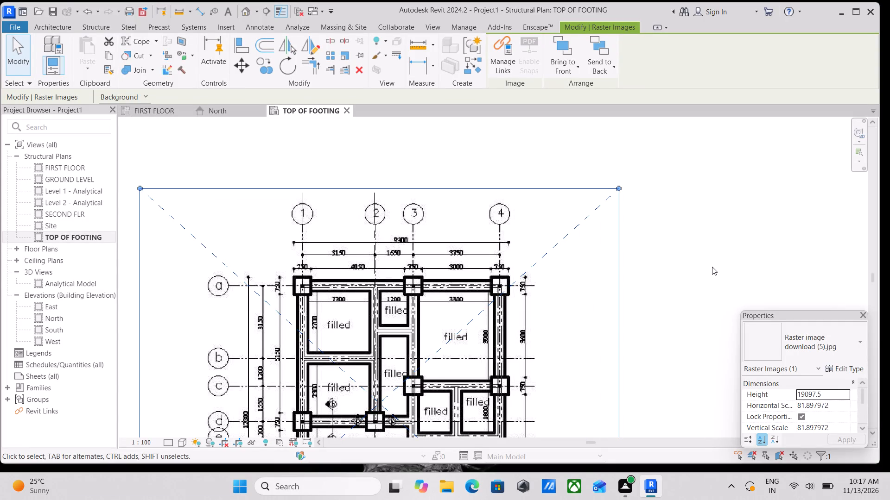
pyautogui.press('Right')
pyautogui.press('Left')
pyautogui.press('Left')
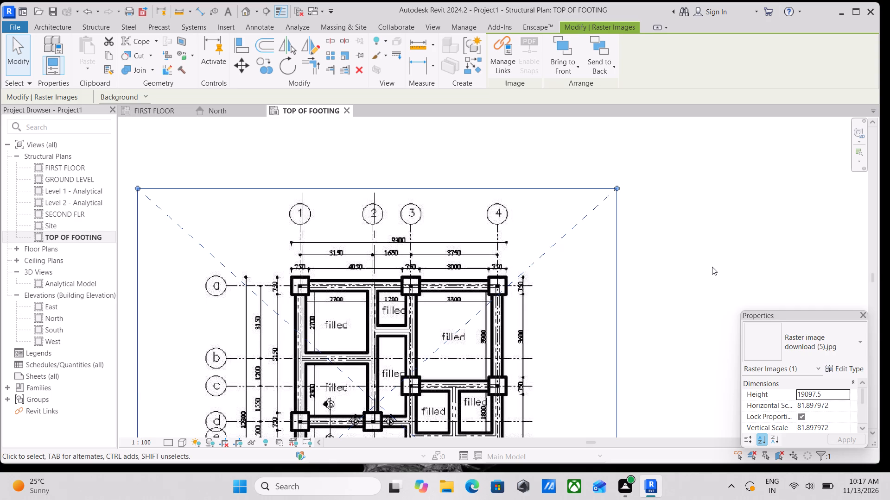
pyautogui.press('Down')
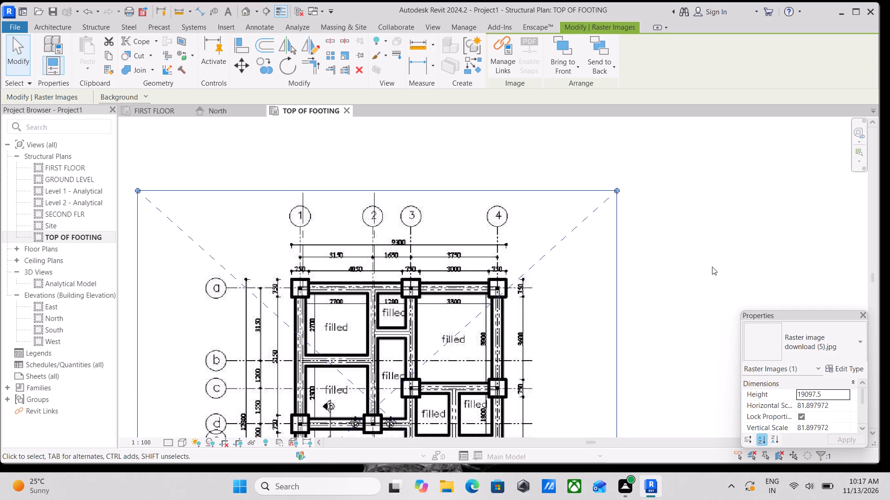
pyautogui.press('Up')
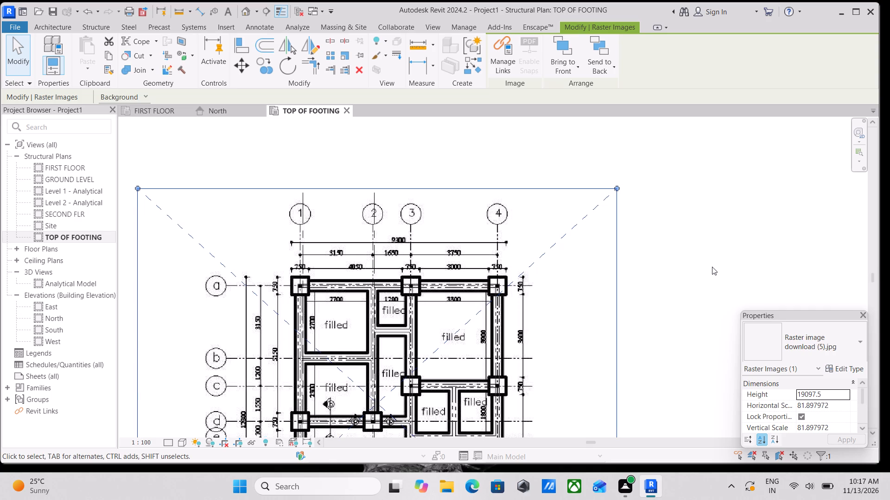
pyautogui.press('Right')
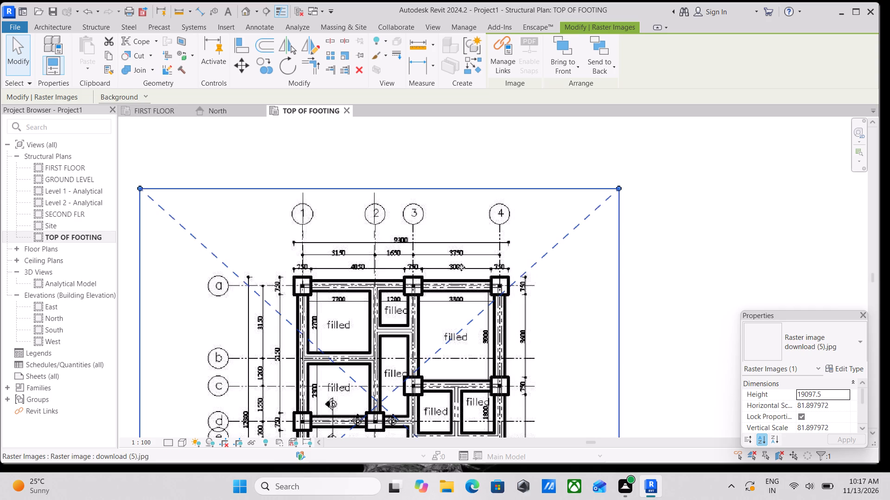
# Shrink the plan image proportionally from its upper-right corner to a height of about 18973 mm, bringing axis 2 onto grid 2.
pyautogui.scroll(2, 462, 265)
pyautogui.scroll(3, 379, 234)
pyautogui.scroll(4, 337, 258)
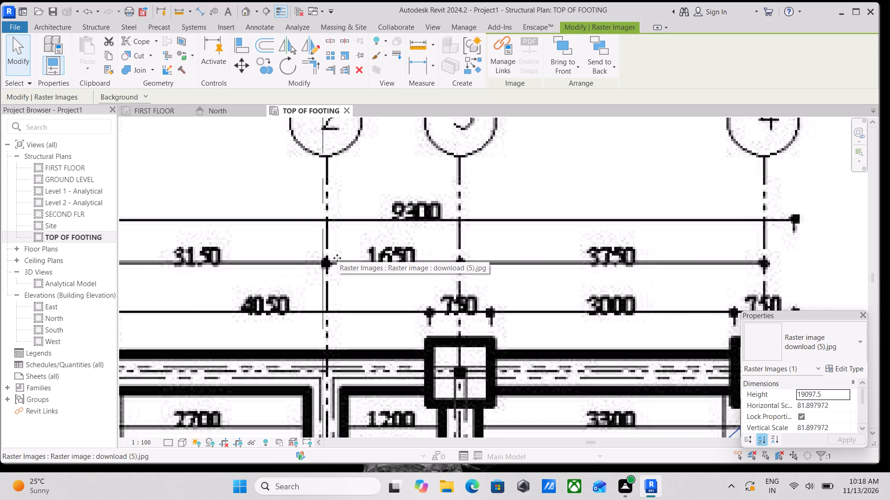
pyautogui.scroll(3, 337, 258)
pyautogui.scroll(-9, 337, 258)
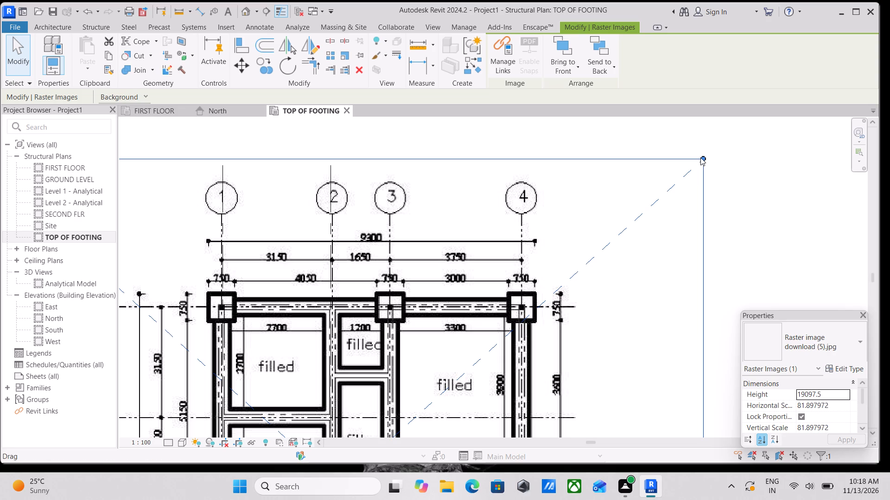
pyautogui.moveTo(703, 157); pyautogui.dragTo(701, 164)
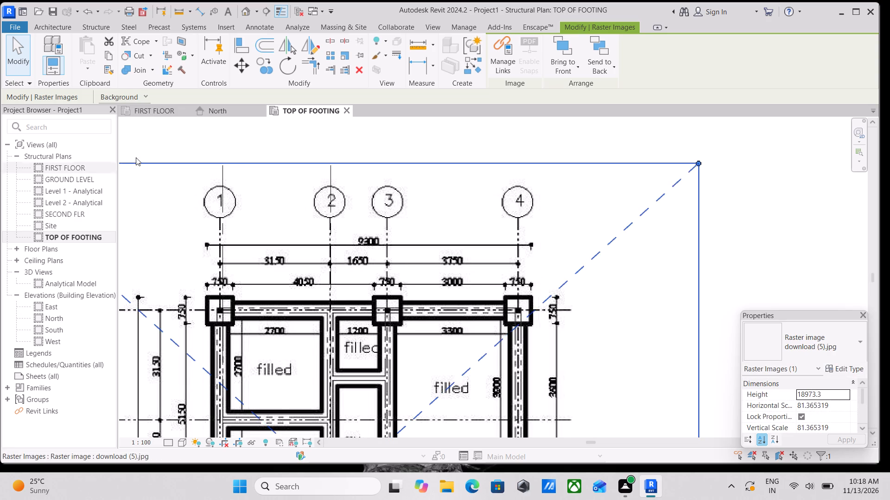
# Shrink the plan image from its upper-left corner to a height of about 18844 mm so axis 1 meets grid 1.
pyautogui.scroll(-1, 235, 167)
pyautogui.moveTo(293, 194); pyautogui.dragTo(371, 187, button='middle')
pyautogui.scroll(-1, 298, 207)
pyautogui.moveTo(299, 208); pyautogui.dragTo(359, 209, button='middle')
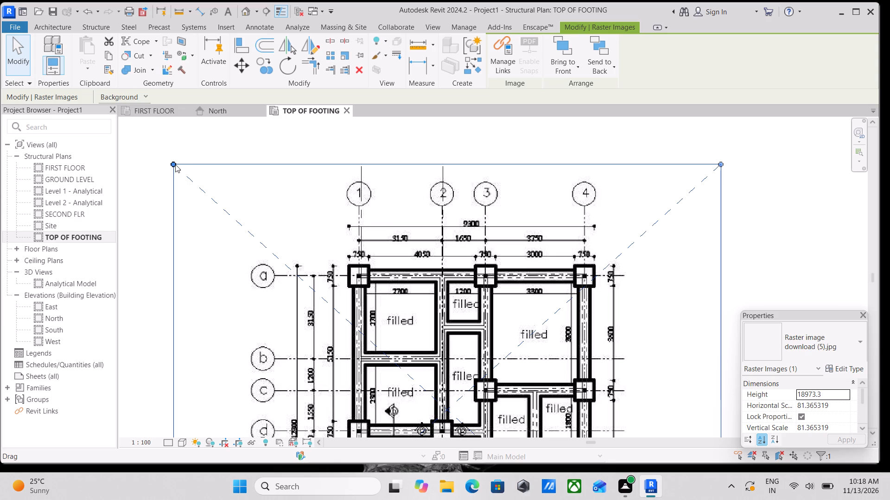
pyautogui.moveTo(174, 164); pyautogui.dragTo(176, 164)
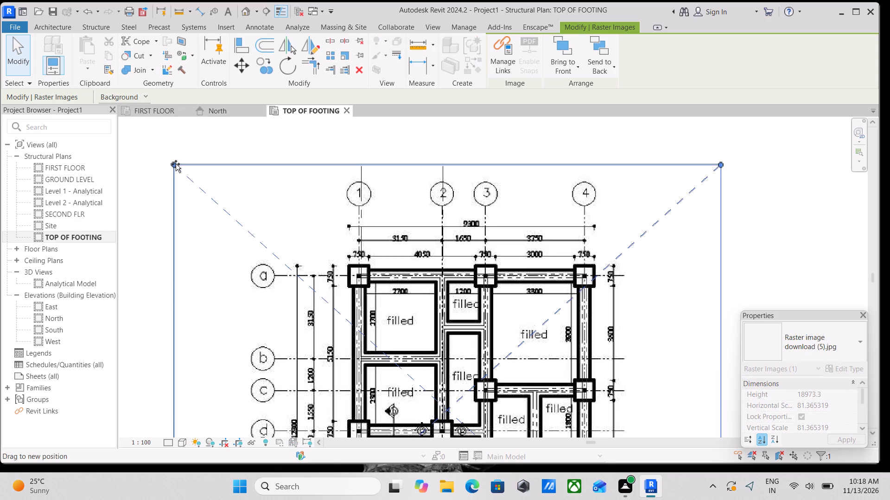
pyautogui.moveTo(176, 164); pyautogui.dragTo(179, 166)
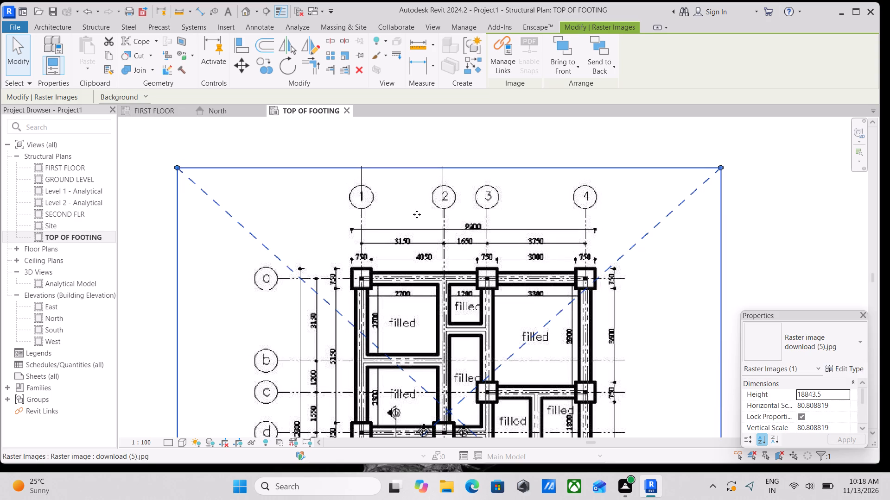
# Fine-tune the plan image from its upper-right corner to a height of about 18763 mm.
pyautogui.doubleClick(717, 168)
pyautogui.moveTo(718, 167); pyautogui.dragTo(718, 171)
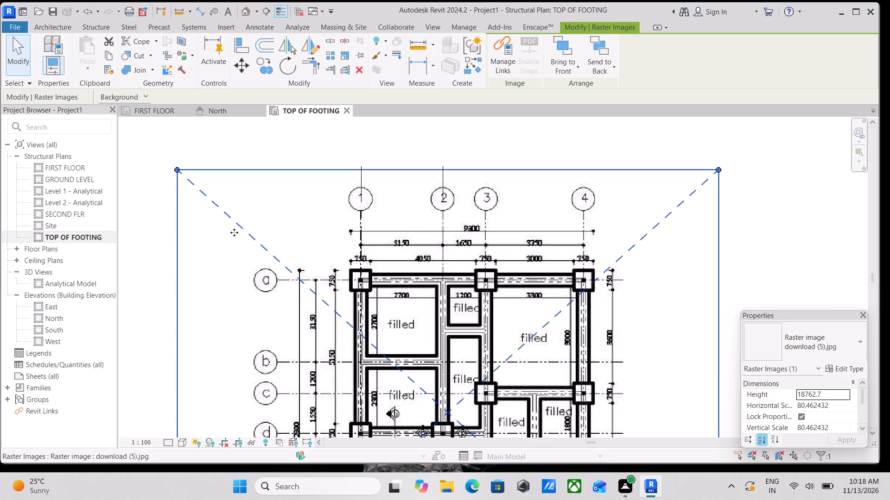
# Examine how axes 1 and 2 of the plan image align with the grid lines, from the axis bubbles down to the FOUNDATION PLAN title.
pyautogui.scroll(8, 345, 222)
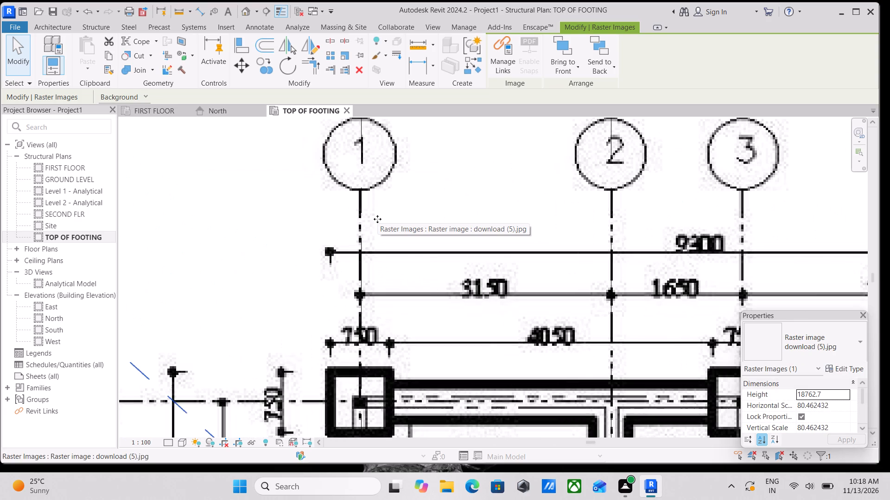
pyautogui.scroll(-4, 377, 219)
pyautogui.scroll(-4, 523, 209)
pyautogui.scroll(-4, 476, 245)
pyautogui.moveTo(543, 308); pyautogui.dragTo(541, 308, button='middle')
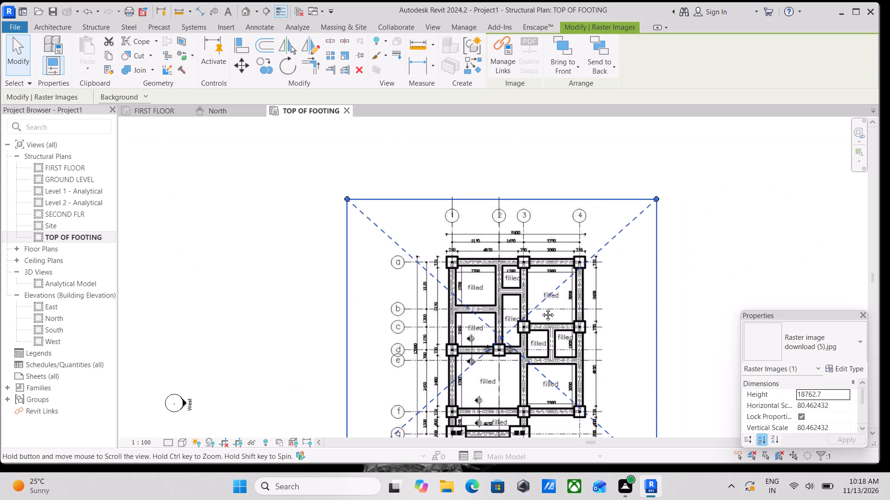
pyautogui.moveTo(541, 308); pyautogui.dragTo(379, 215, button='middle')
pyautogui.scroll(2, 307, 419)
pyautogui.scroll(-3, 308, 419)
pyautogui.moveTo(309, 419); pyautogui.dragTo(318, 378, button='middle')
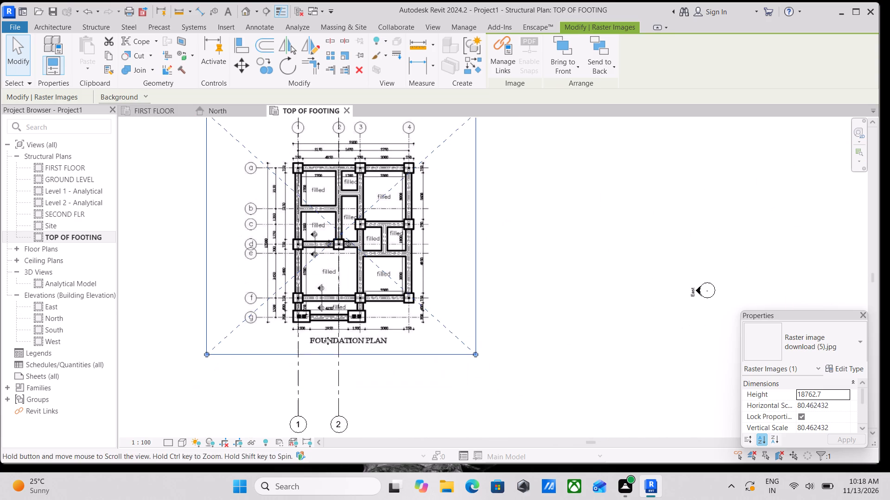
pyautogui.scroll(10, 332, 313)
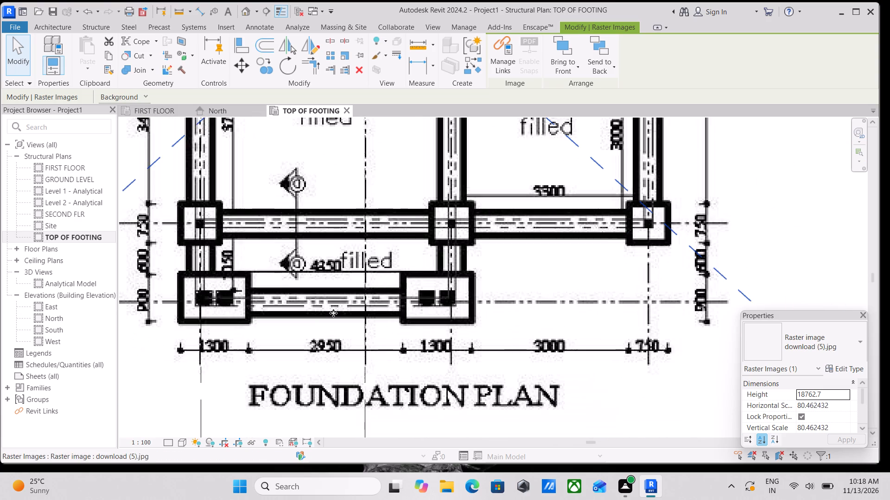
pyautogui.scroll(-9, 333, 313)
pyautogui.moveTo(434, 298); pyautogui.dragTo(439, 351, button='middle')
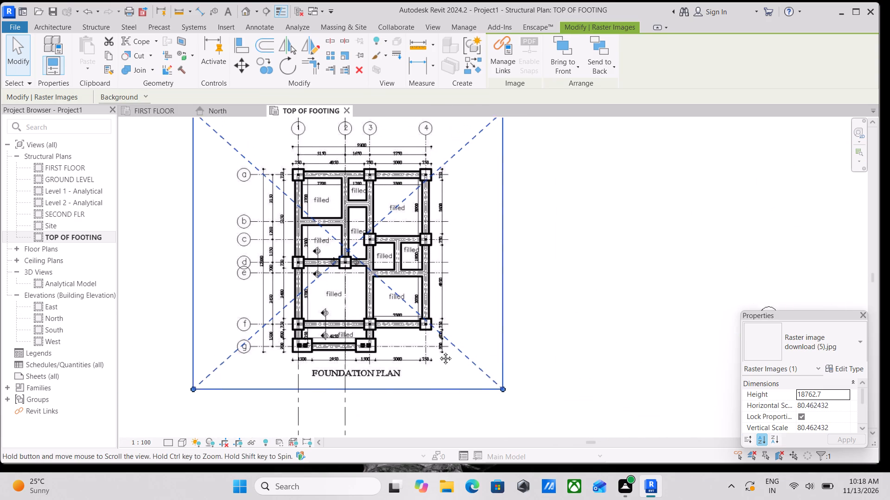
pyautogui.moveTo(439, 351); pyautogui.dragTo(439, 388, button='middle')
pyautogui.scroll(4, 367, 267)
pyautogui.moveTo(365, 266); pyautogui.dragTo(379, 360, button='middle')
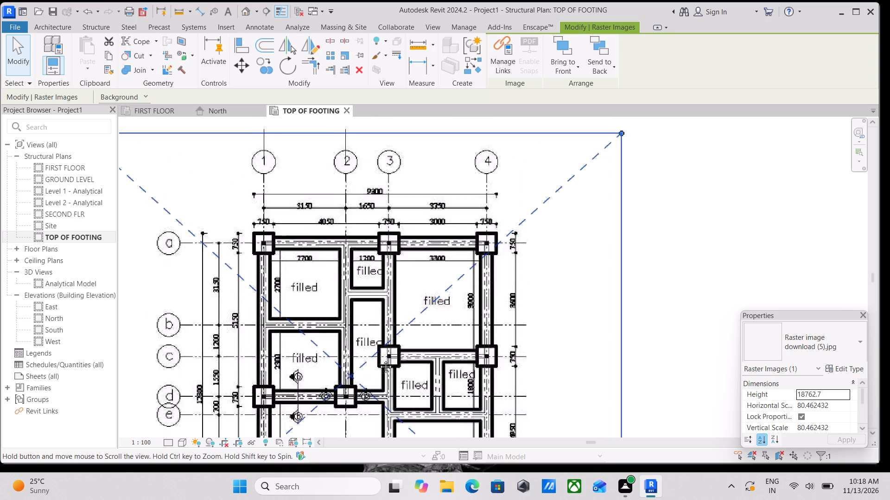
pyautogui.moveTo(379, 360); pyautogui.dragTo(377, 406, button='middle')
pyautogui.scroll(1, 377, 406)
pyautogui.scroll(8, 307, 275)
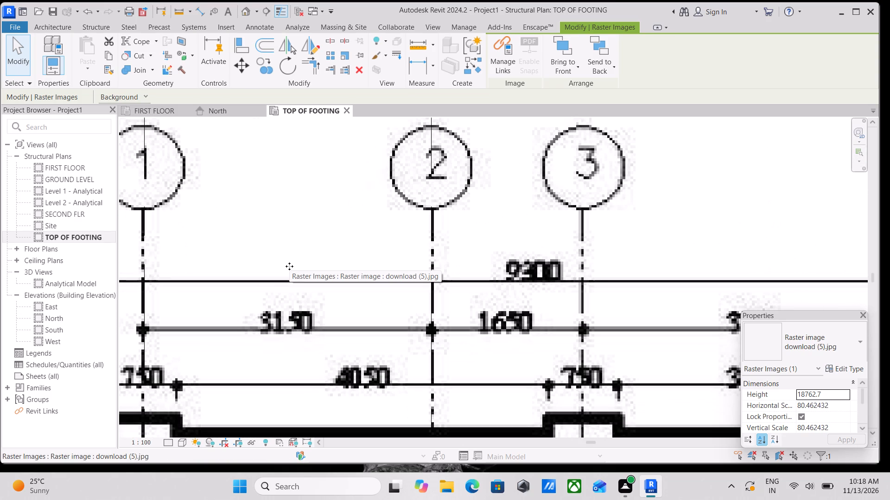
pyautogui.scroll(-6, 289, 266)
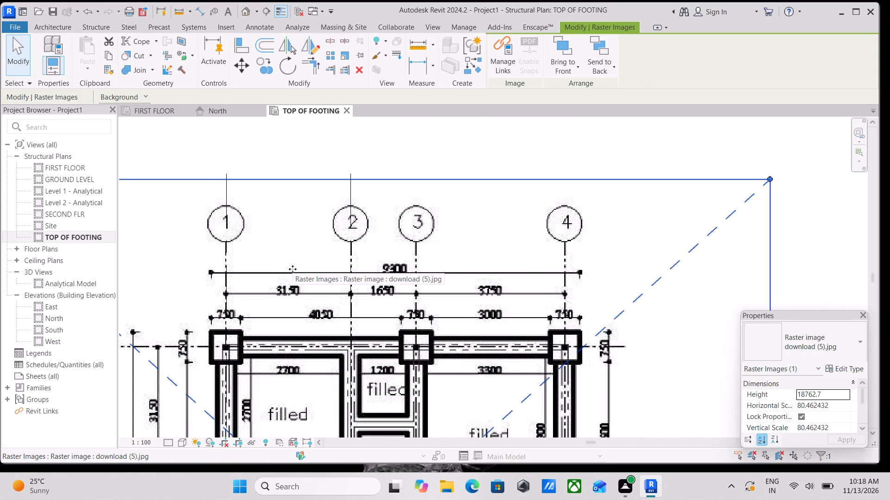
pyautogui.scroll(3, 417, 302)
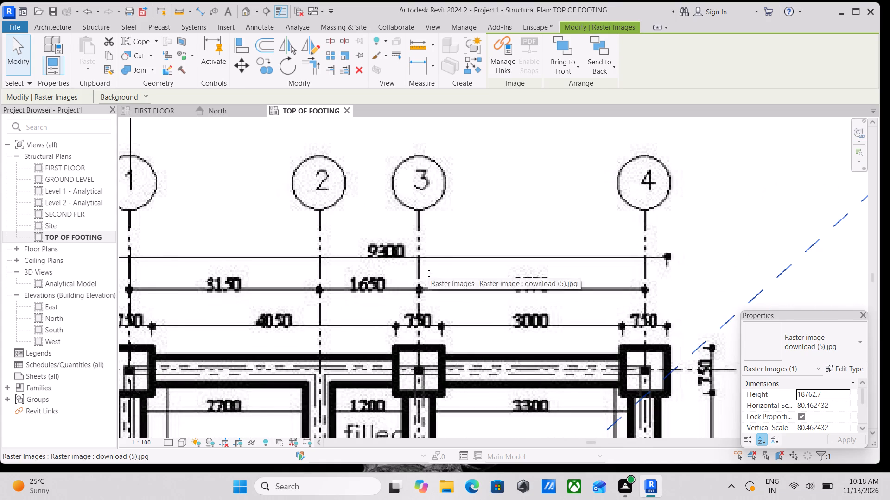
pyautogui.scroll(-1, 429, 274)
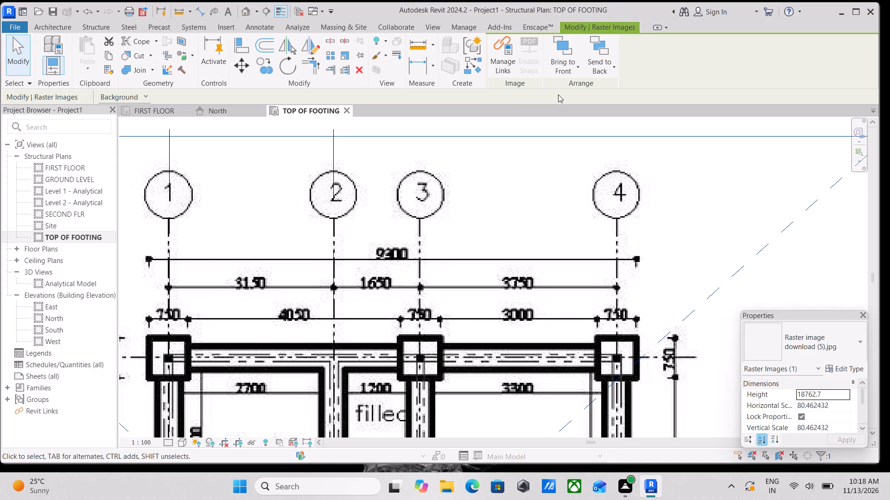
# Create grid 3 by picking grid 2 with the Grid tool at an offset of 1650 mm toward axis 3.
pyautogui.write('GR')
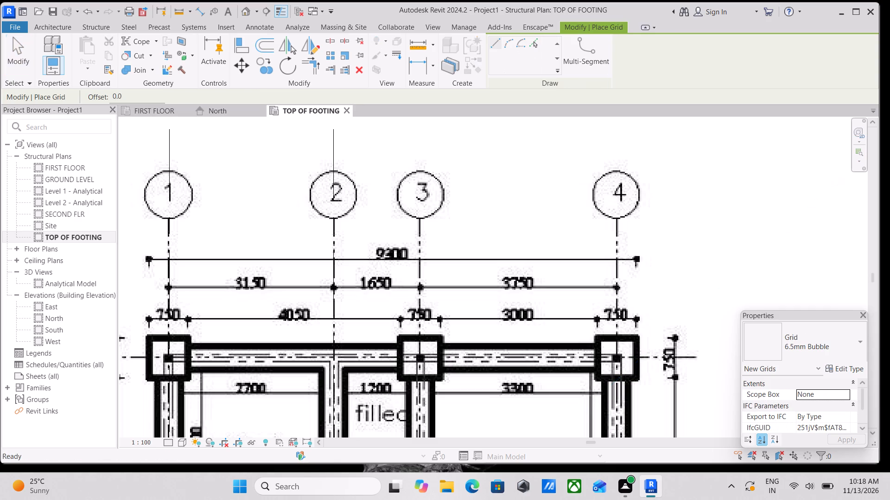
pyautogui.moveTo(134, 99); pyautogui.dragTo(91, 111)
pyautogui.write('16')
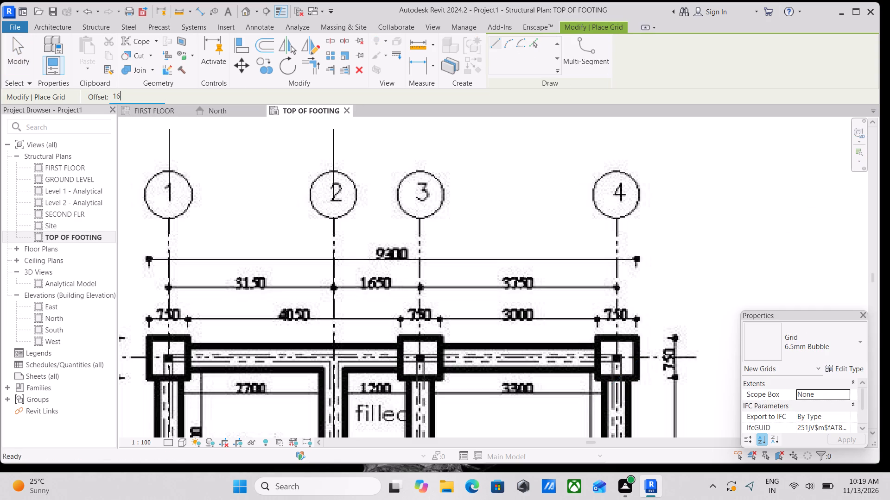
pyautogui.write('50')
pyautogui.press('Return')
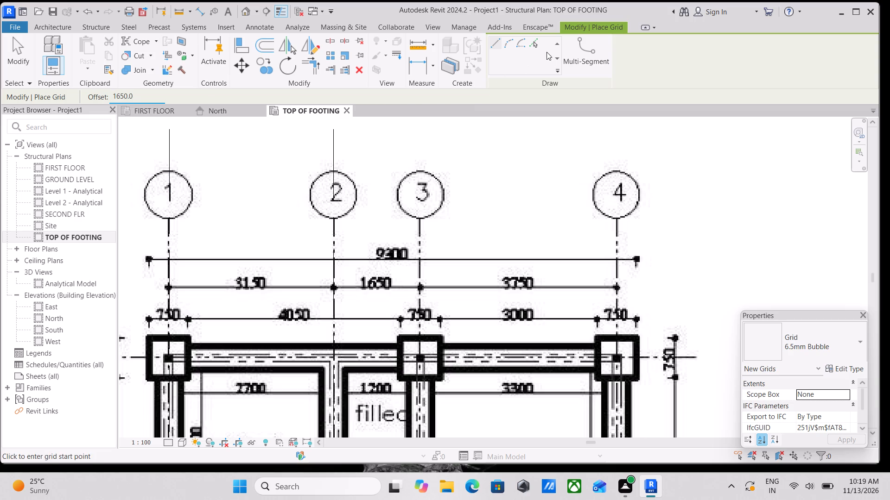
pyautogui.click(533, 44)
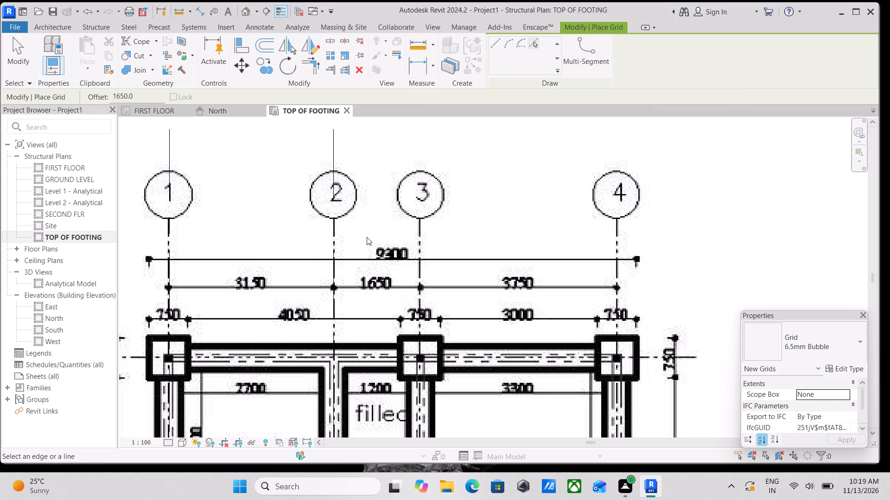
pyautogui.click(335, 248)
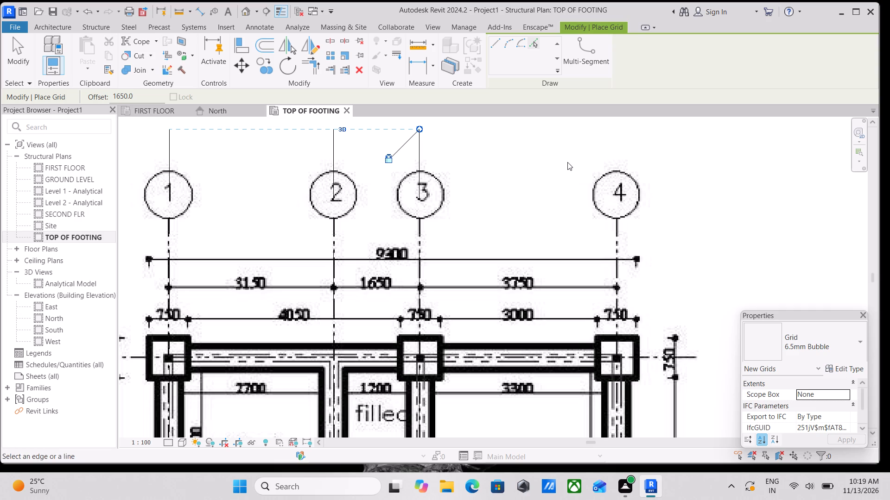
# Create grid 4 by picking grid 3 with the Grid tool at an offset of 3750 mm toward axis 4.
pyautogui.moveTo(149, 100); pyautogui.dragTo(125, 101)
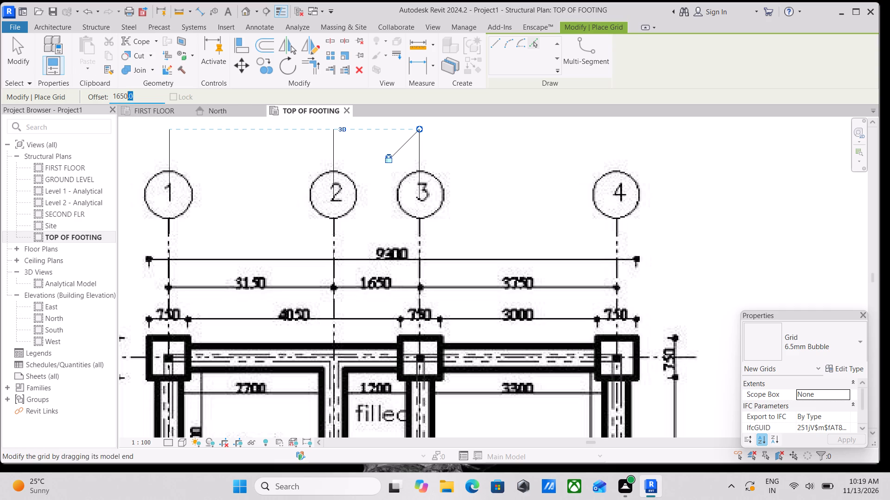
pyautogui.moveTo(125, 101); pyautogui.dragTo(90, 105)
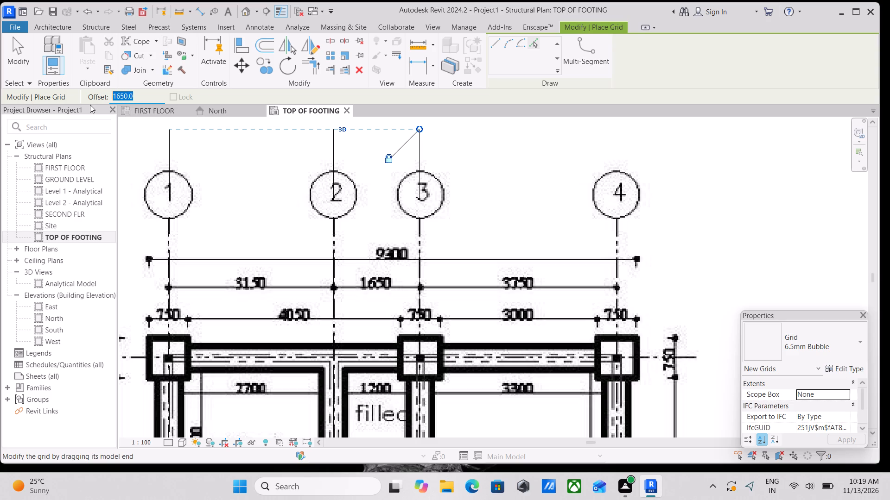
pyautogui.write('37')
pyautogui.write('50')
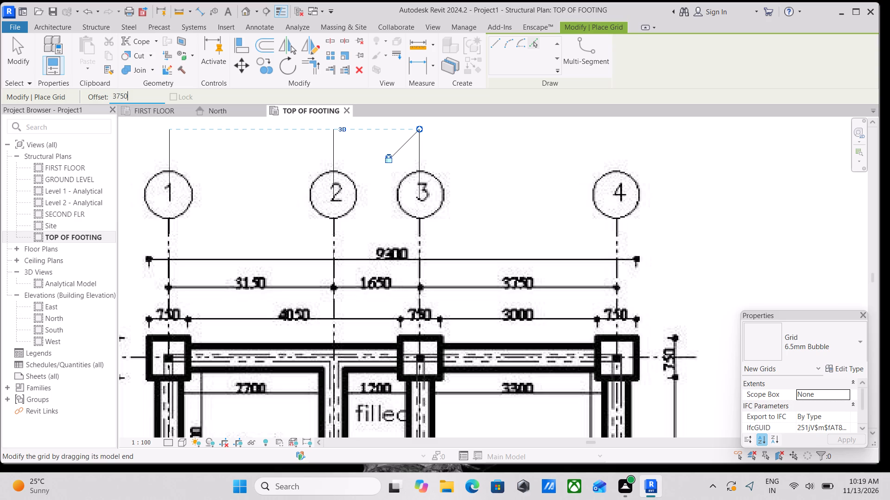
pyautogui.press('Return')
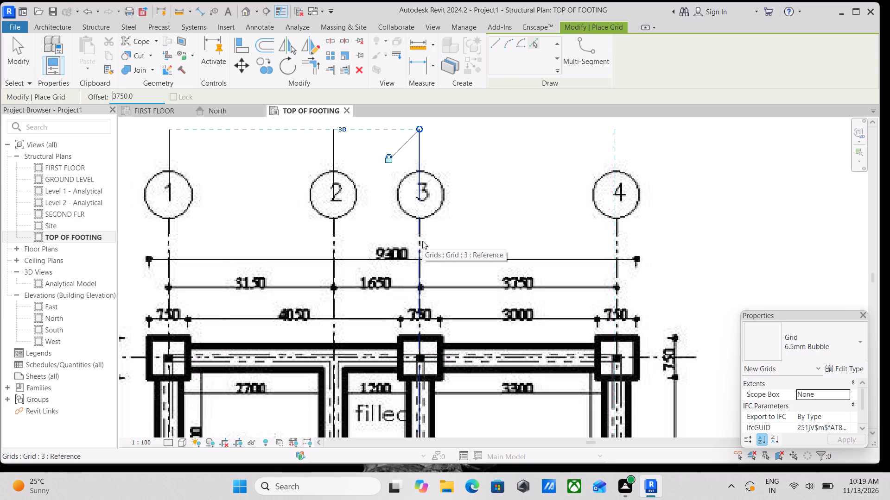
pyautogui.click(422, 241)
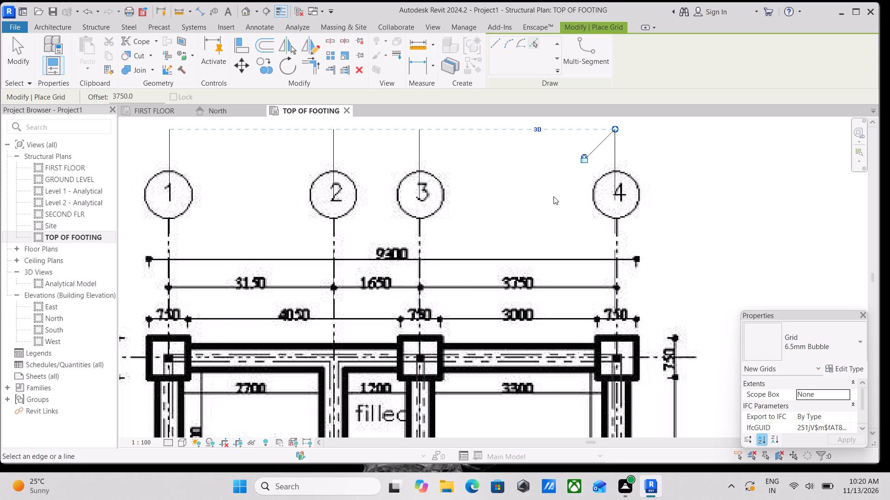
# Examine how grids 1 to 4 align with the plan image's numbered axes, from the axis bubbles down to the FOUNDATION PLAN title.
pyautogui.press('space')
pyautogui.press('space')
pyautogui.scroll(2, 580, 211)
pyautogui.scroll(-4, 623, 256)
pyautogui.moveTo(715, 244); pyautogui.dragTo(699, 237, button='middle')
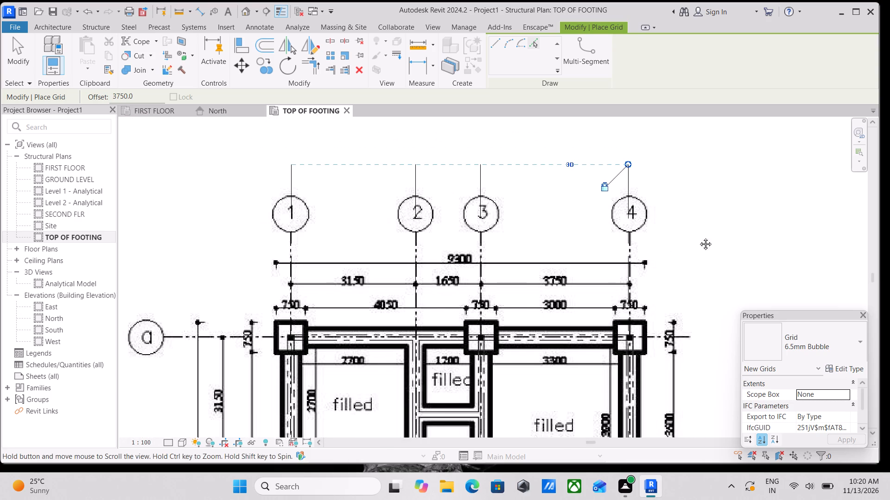
pyautogui.moveTo(699, 237); pyautogui.dragTo(661, 224, button='middle')
pyautogui.scroll(-2, 573, 275)
pyautogui.moveTo(458, 286); pyautogui.dragTo(488, 251, button='middle')
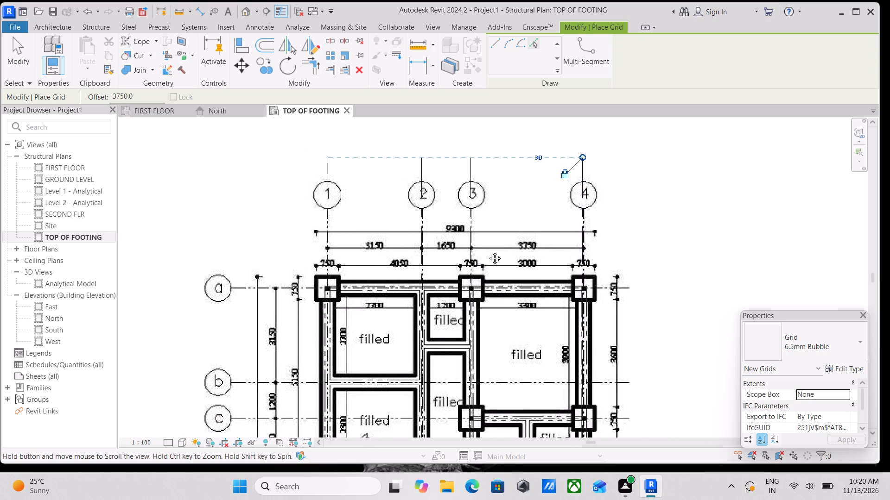
pyautogui.moveTo(488, 251); pyautogui.dragTo(509, 226, button='middle')
pyautogui.scroll(1, 510, 226)
pyautogui.scroll(-1, 578, 320)
pyautogui.moveTo(586, 325); pyautogui.dragTo(599, 362, button='middle')
pyautogui.scroll(-1, 596, 362)
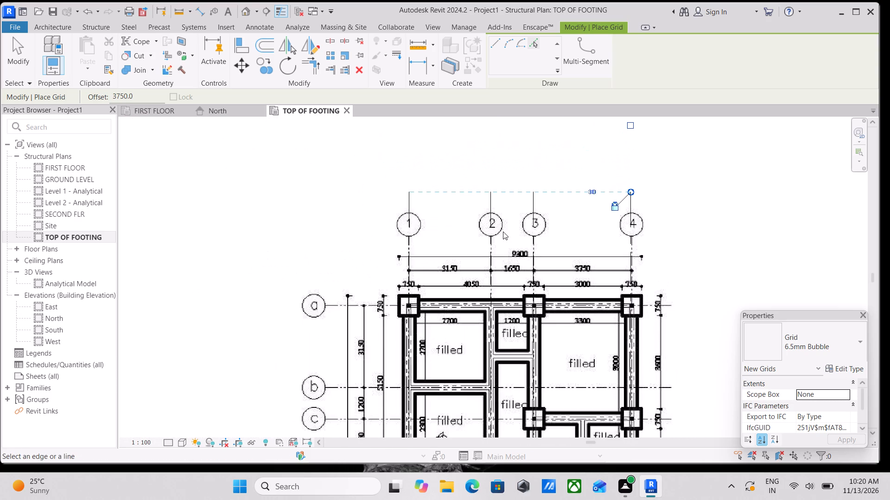
pyautogui.scroll(10, 503, 231)
pyautogui.scroll(-5, 487, 256)
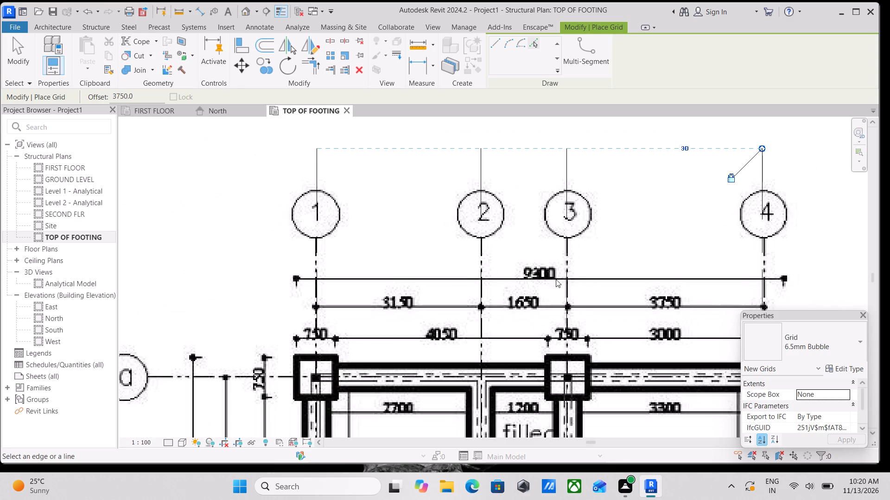
pyautogui.scroll(-3, 590, 256)
pyautogui.moveTo(649, 232); pyautogui.dragTo(571, 201, button='middle')
pyautogui.scroll(-4, 602, 250)
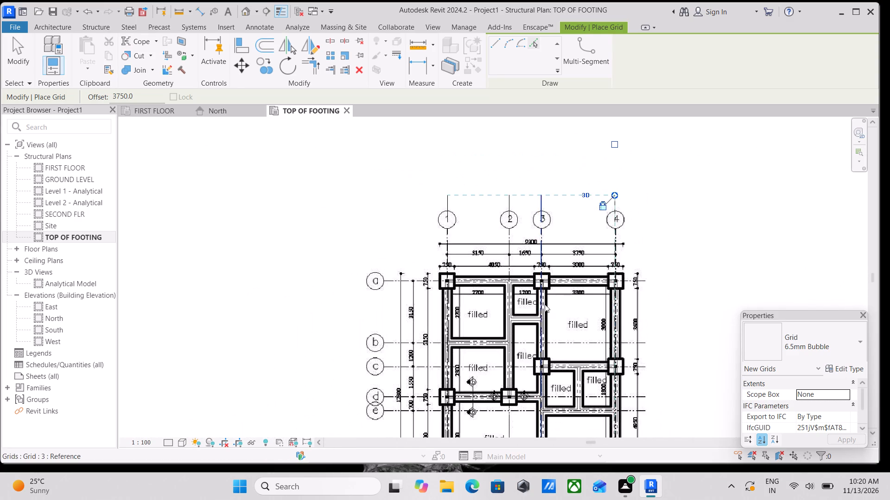
pyautogui.moveTo(537, 300); pyautogui.dragTo(473, 200, button='middle')
pyautogui.scroll(-1, 518, 298)
pyautogui.moveTo(520, 307); pyautogui.dragTo(537, 214, button='middle')
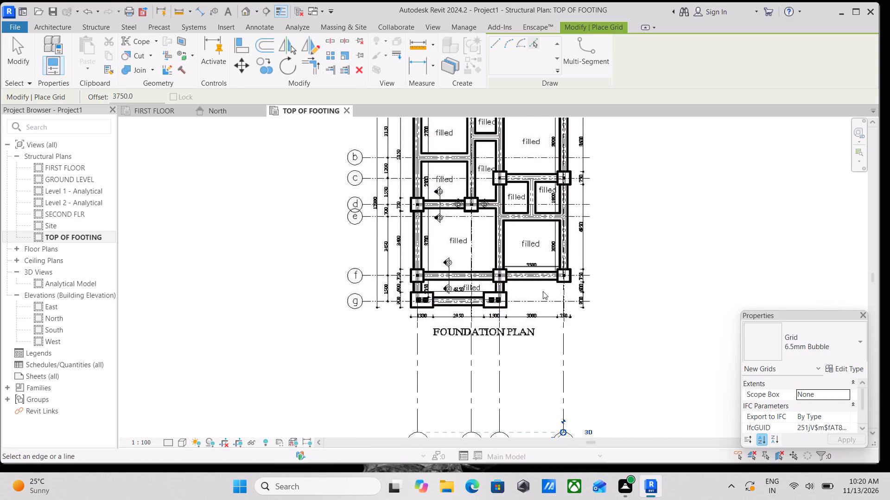
pyautogui.scroll(-2, 541, 297)
# Examine the lettered axes of the plan image and their spacing dimensions, starting from axis a.
pyautogui.moveTo(541, 297); pyautogui.dragTo(597, 391, button='middle')
pyautogui.scroll(3, 585, 319)
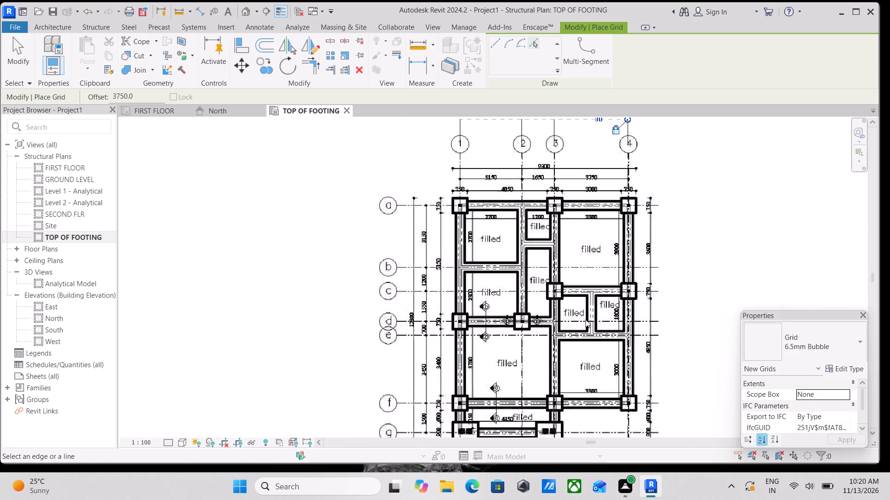
pyautogui.scroll(1, 585, 319)
pyautogui.scroll(3, 364, 231)
pyautogui.moveTo(360, 231); pyautogui.dragTo(350, 293, button='middle')
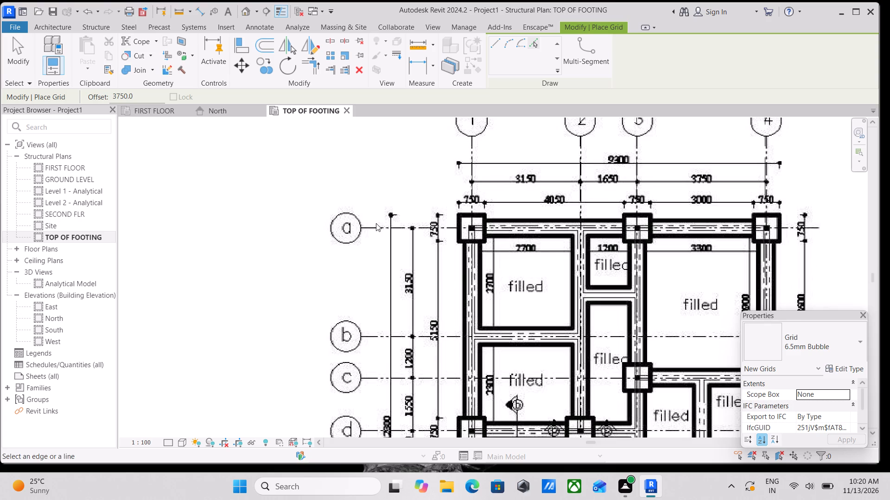
pyautogui.scroll(3, 376, 221)
pyautogui.scroll(-2, 376, 221)
pyautogui.moveTo(386, 283); pyautogui.dragTo(339, 271, button='middle')
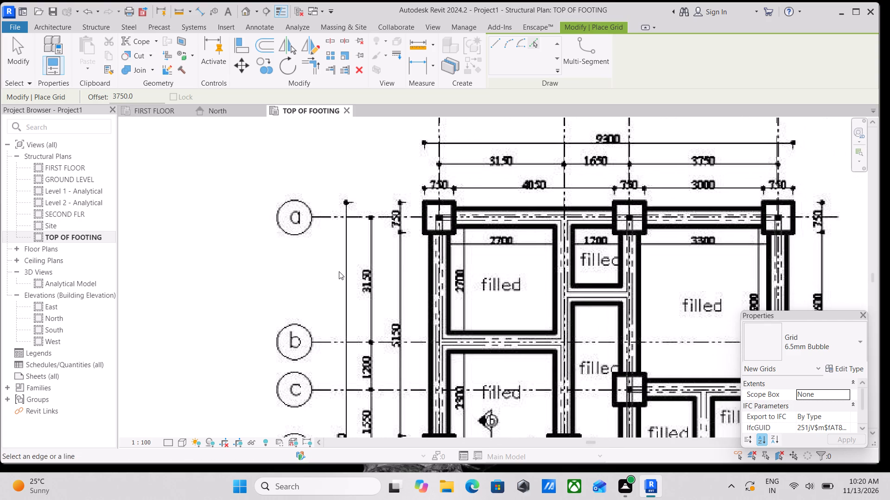
pyautogui.scroll(-2, 339, 271)
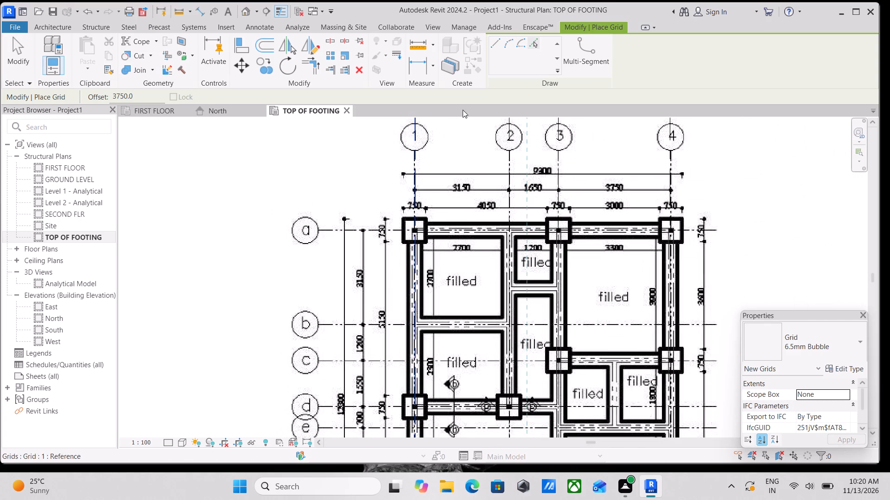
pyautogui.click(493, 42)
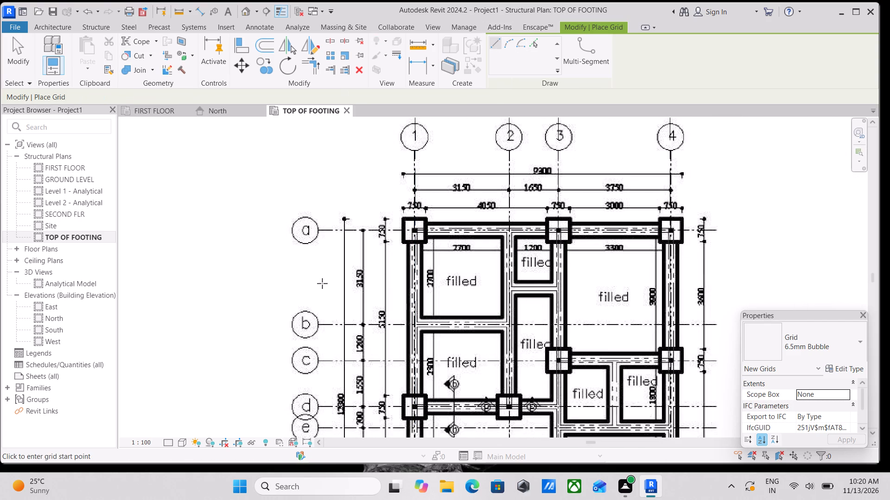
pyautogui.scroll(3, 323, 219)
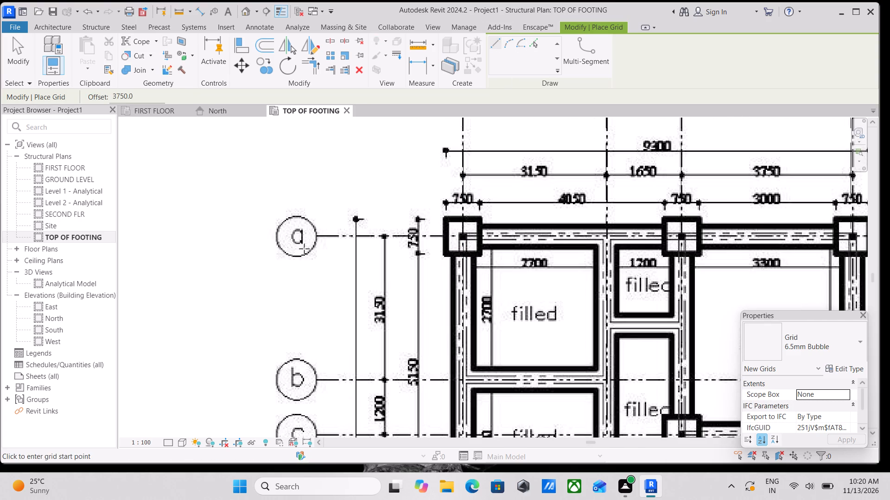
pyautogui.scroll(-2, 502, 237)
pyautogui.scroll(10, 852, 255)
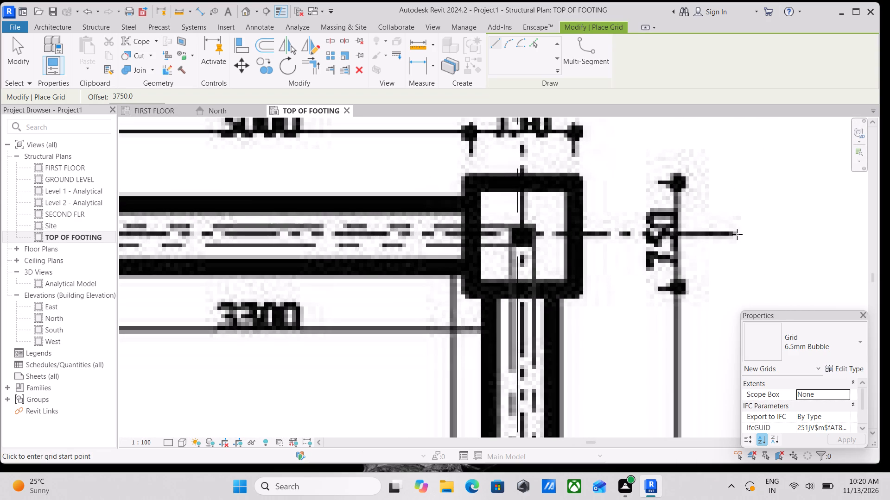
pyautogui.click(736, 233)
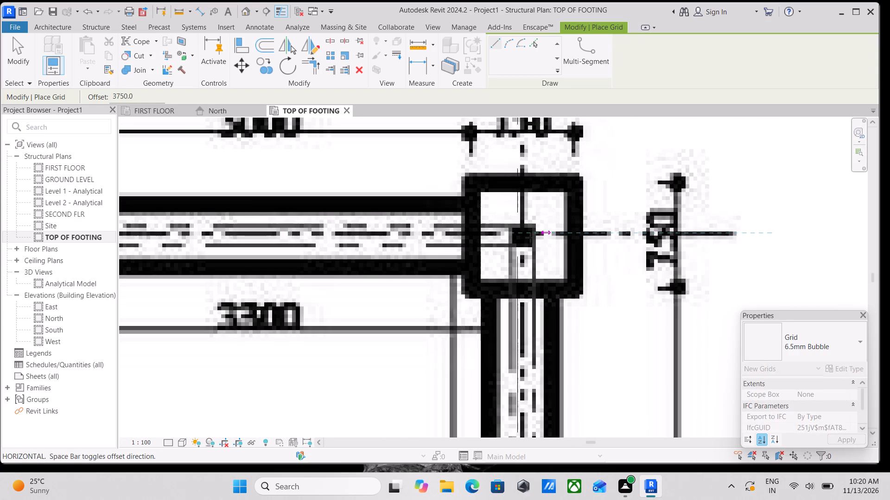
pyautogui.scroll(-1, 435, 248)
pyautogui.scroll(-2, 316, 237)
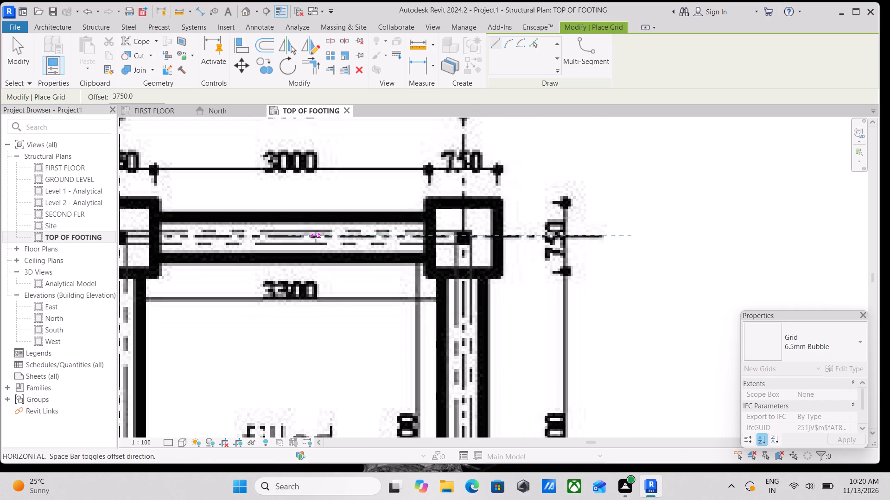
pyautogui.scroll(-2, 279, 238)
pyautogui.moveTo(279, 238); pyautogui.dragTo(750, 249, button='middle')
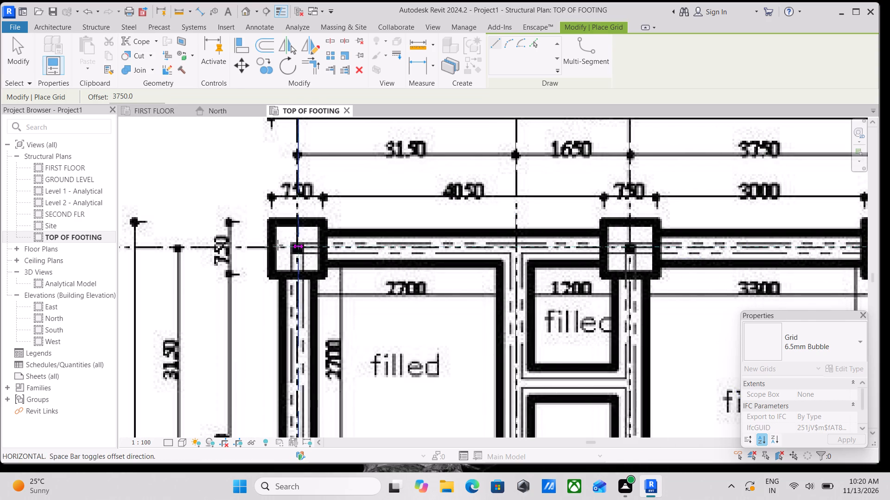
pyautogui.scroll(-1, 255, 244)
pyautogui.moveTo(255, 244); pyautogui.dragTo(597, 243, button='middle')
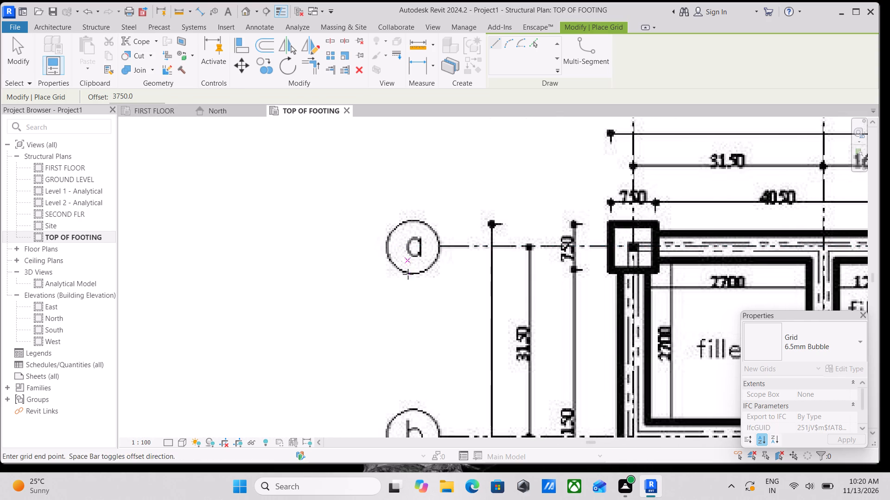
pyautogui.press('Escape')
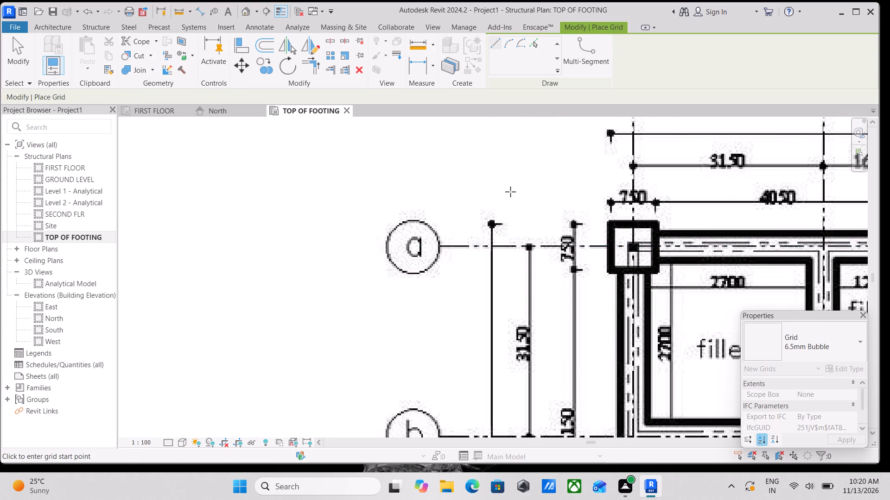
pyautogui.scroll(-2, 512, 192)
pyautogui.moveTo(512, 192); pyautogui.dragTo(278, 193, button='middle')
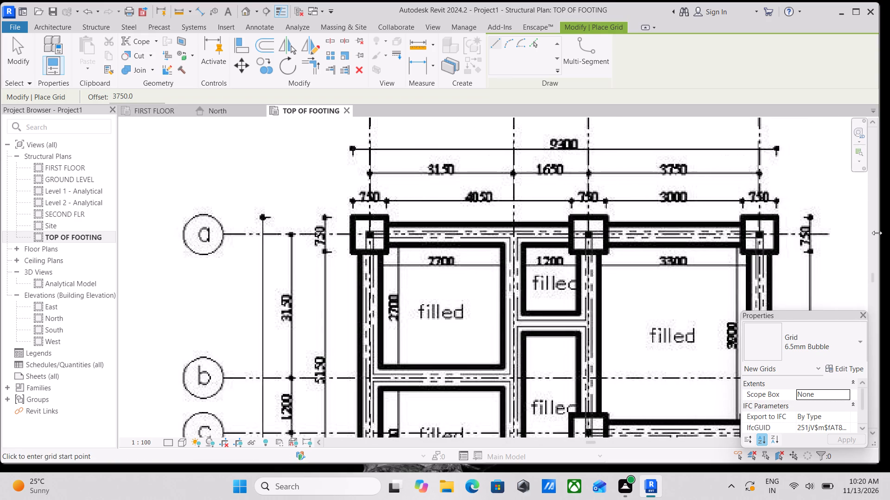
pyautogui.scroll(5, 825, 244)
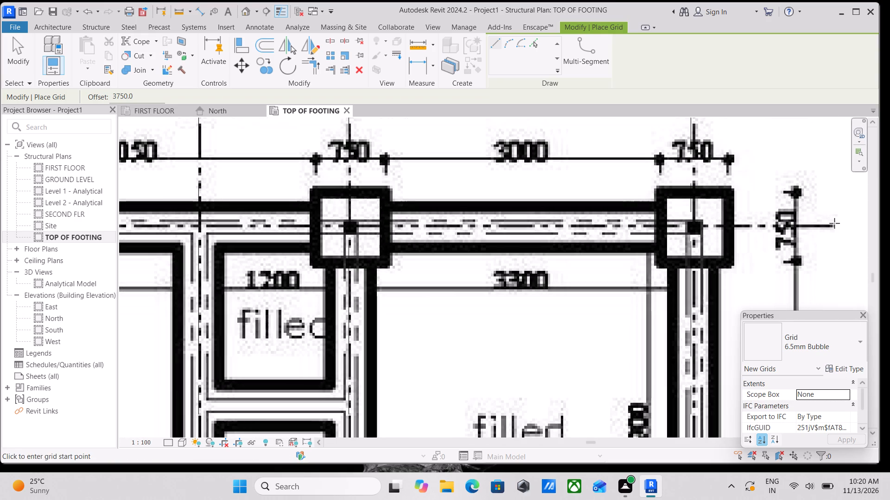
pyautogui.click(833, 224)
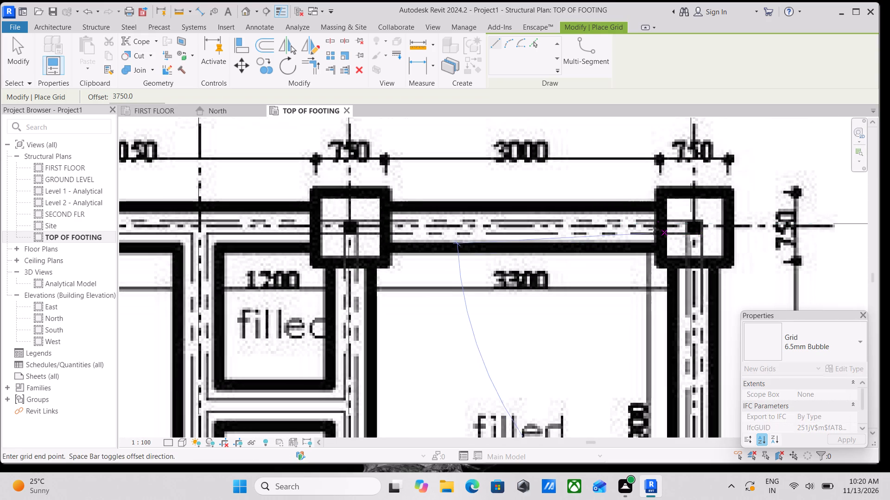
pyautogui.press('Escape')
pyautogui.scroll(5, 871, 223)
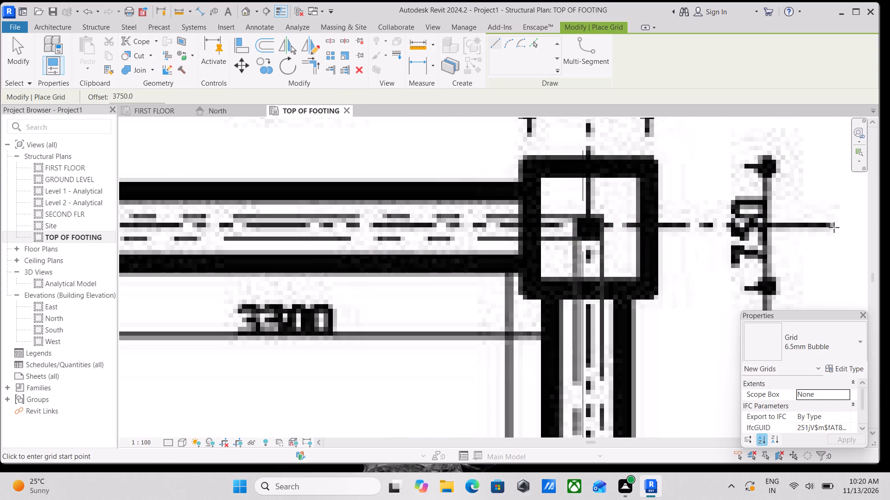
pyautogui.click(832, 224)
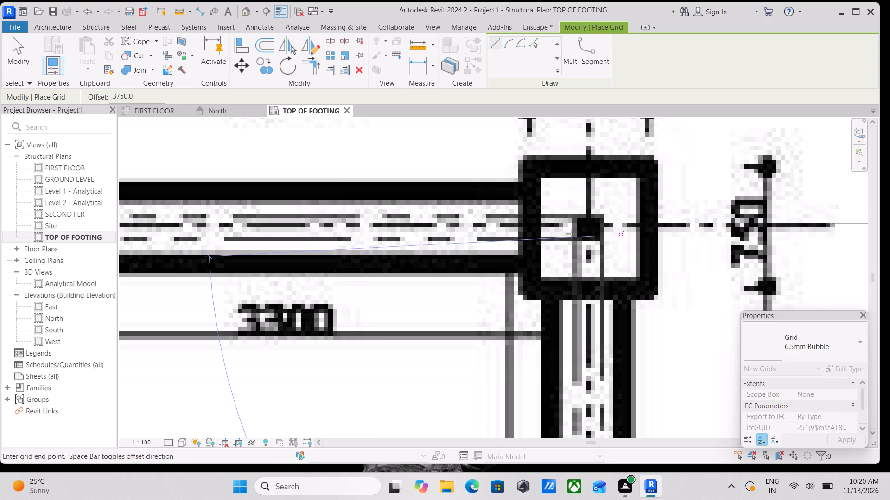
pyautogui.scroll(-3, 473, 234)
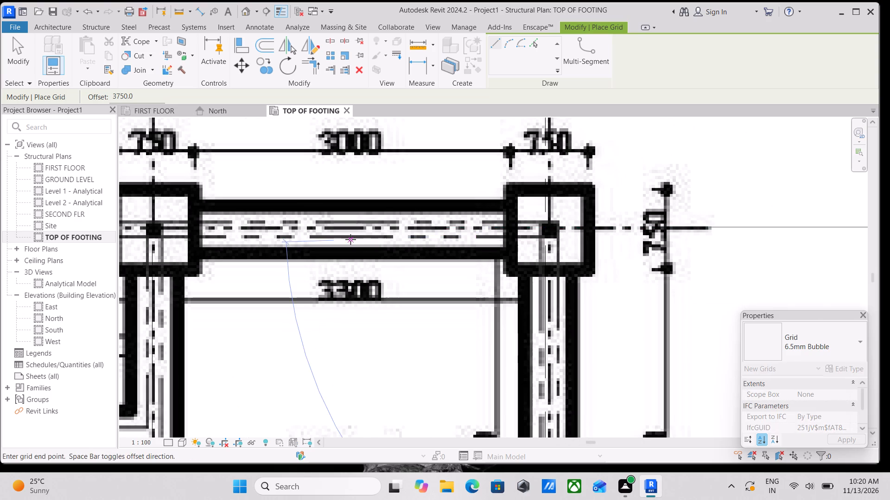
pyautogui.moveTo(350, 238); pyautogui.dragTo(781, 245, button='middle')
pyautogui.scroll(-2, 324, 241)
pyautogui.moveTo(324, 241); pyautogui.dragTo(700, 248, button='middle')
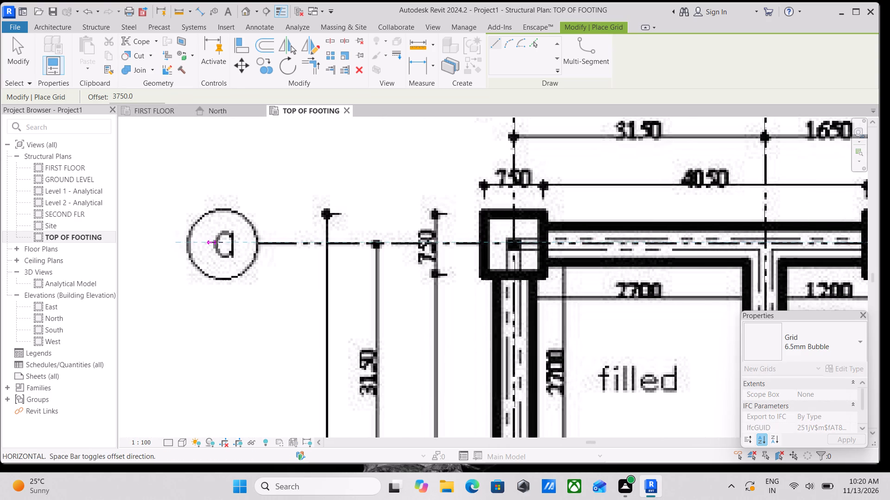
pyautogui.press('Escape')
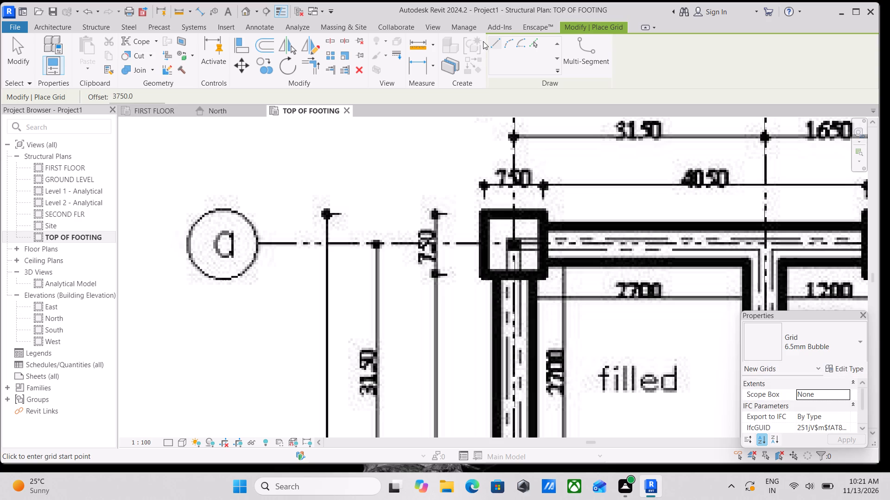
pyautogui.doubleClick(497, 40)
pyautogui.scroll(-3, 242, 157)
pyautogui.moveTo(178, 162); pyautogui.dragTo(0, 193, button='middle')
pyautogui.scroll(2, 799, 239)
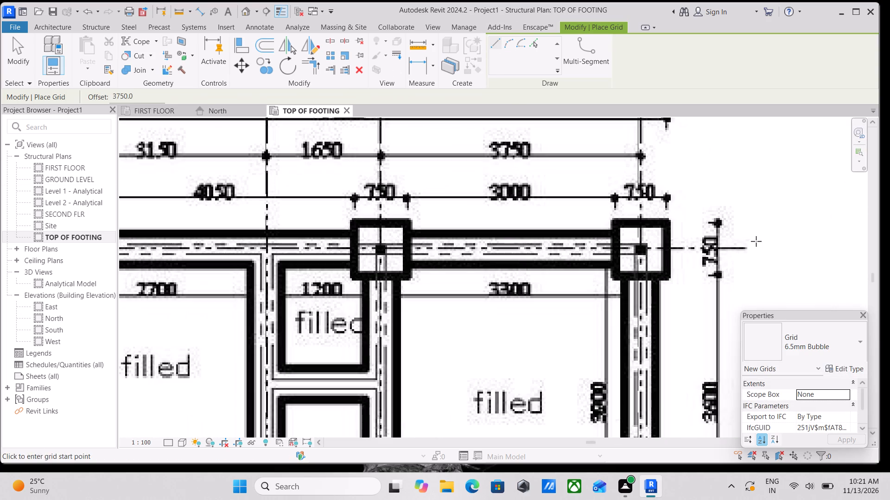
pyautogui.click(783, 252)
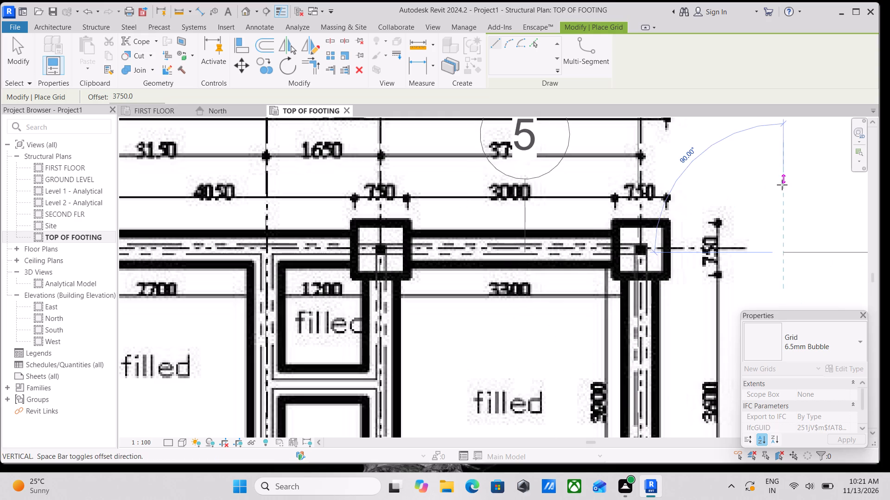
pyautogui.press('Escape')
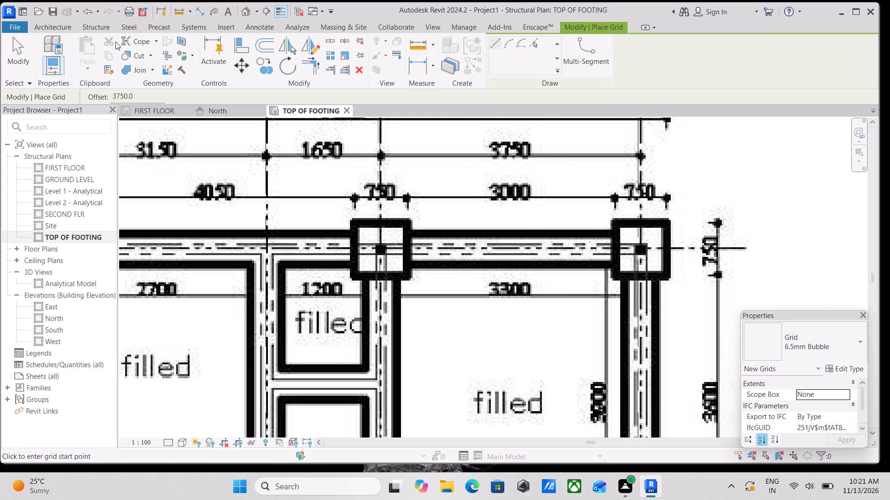
# Draw a horizontal grid at offset 0 along axis a, from the axis line's far end to the plan image's a bubble.
pyautogui.moveTo(140, 92); pyautogui.dragTo(71, 99)
pyautogui.press('0')
pyautogui.press('Return')
pyautogui.scroll(6, 764, 240)
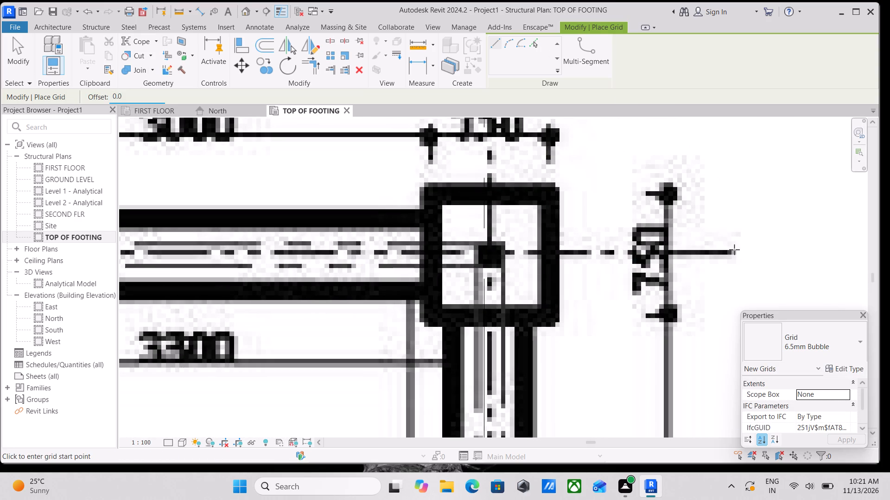
pyautogui.click(734, 251)
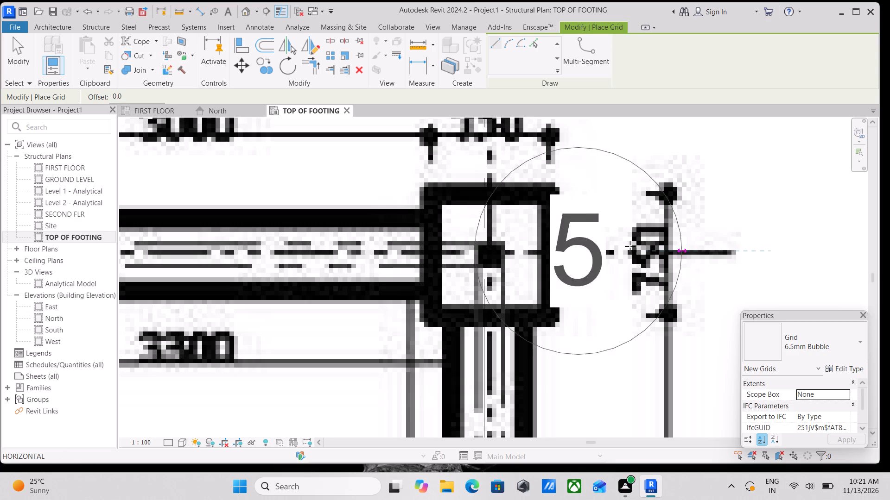
pyautogui.scroll(-3, 530, 246)
pyautogui.moveTo(526, 246); pyautogui.dragTo(886, 240, button='middle')
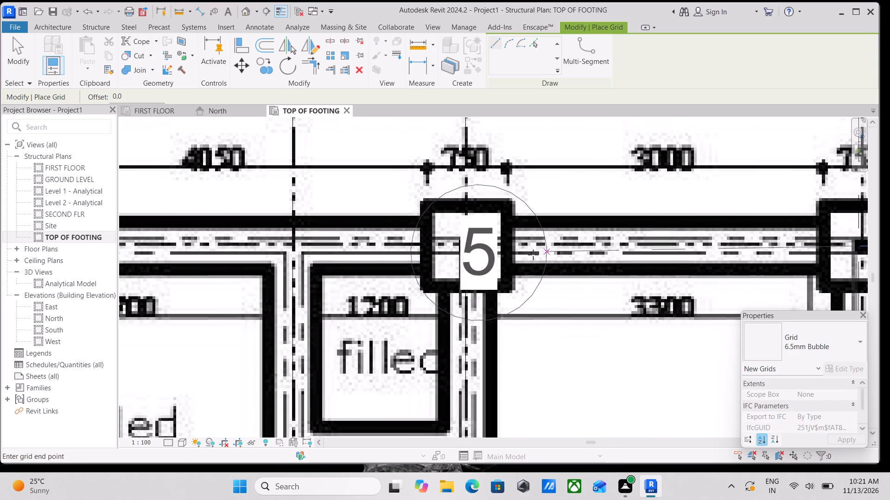
pyautogui.scroll(-1, 357, 236)
pyautogui.moveTo(357, 236); pyautogui.dragTo(741, 229, button='middle')
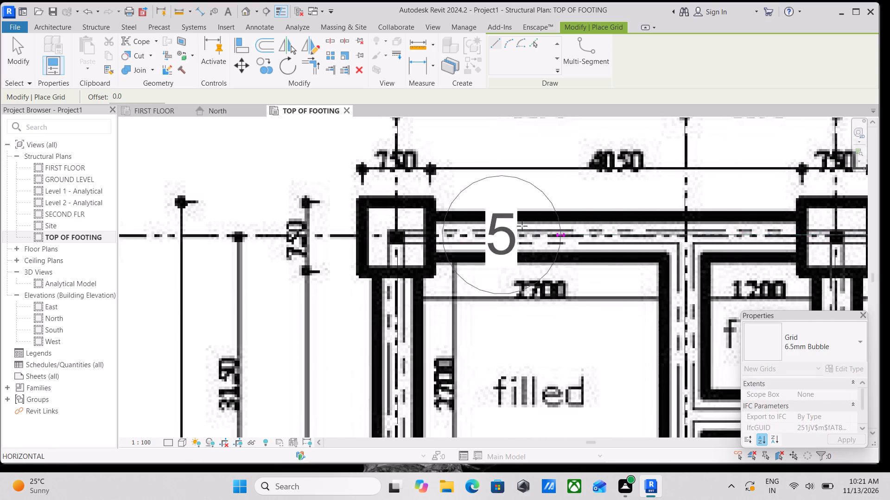
pyautogui.moveTo(360, 221); pyautogui.dragTo(757, 255, button='middle')
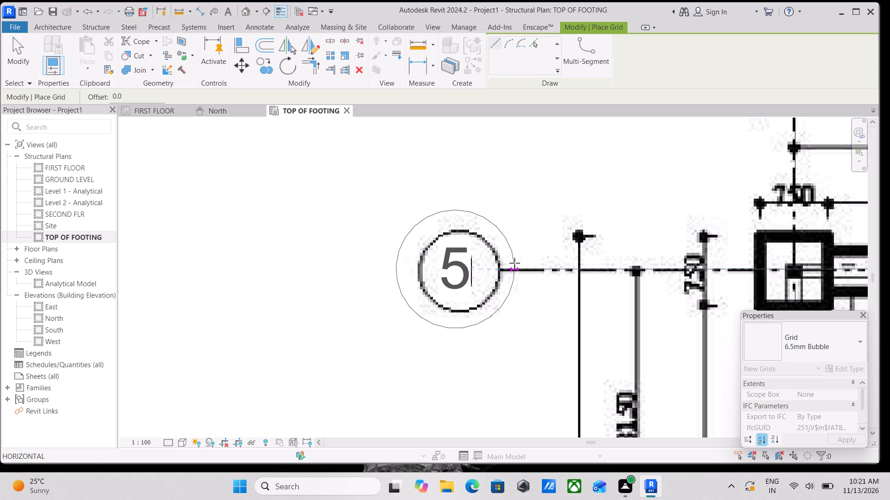
pyautogui.click(515, 262)
pyautogui.press('Escape')
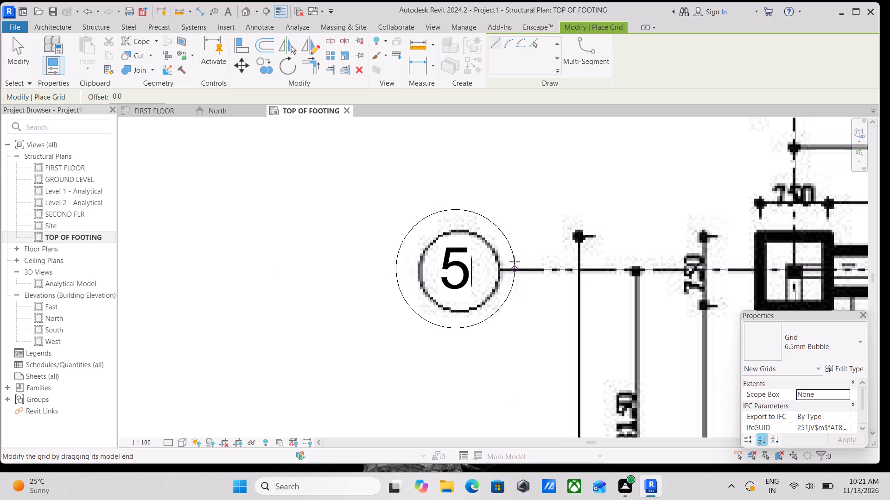
pyautogui.press('Escape')
pyautogui.press('space')
# Examine the new horizontal grid on axis a and grids 1 to 4 against the whole foundation plan.
pyautogui.scroll(2, 455, 259)
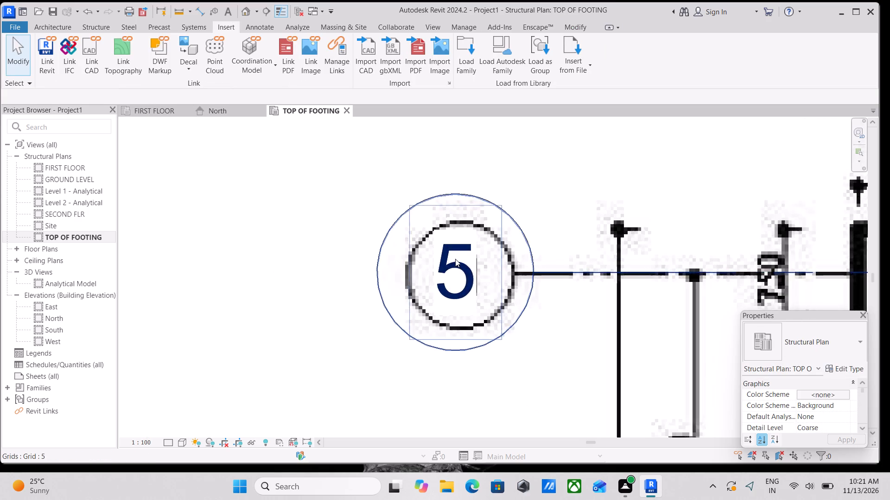
pyautogui.scroll(-9, 455, 259)
pyautogui.press('Escape')
pyautogui.scroll(-4, 455, 259)
pyautogui.press('Escape')
pyautogui.scroll(-5, 563, 203)
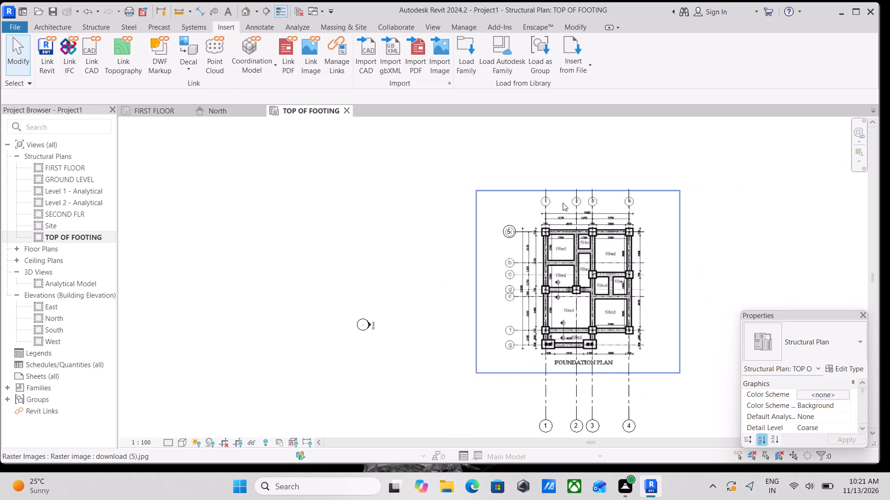
pyautogui.scroll(-1, 551, 236)
pyautogui.moveTo(551, 236); pyautogui.dragTo(561, 122, button='middle')
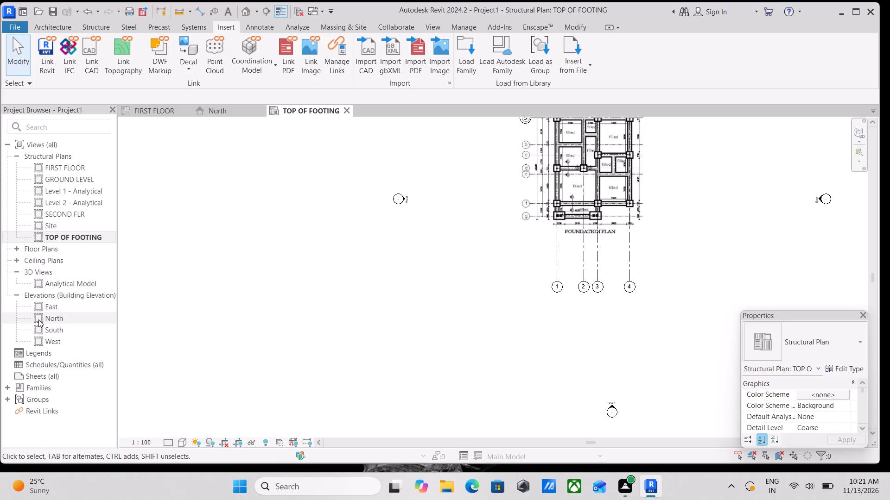
pyautogui.scroll(-2, 66, 282)
pyautogui.scroll(3, 449, 310)
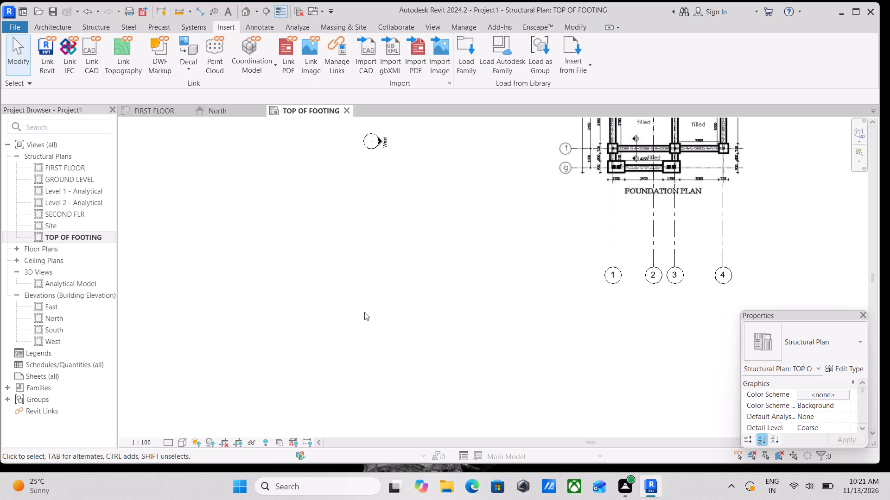
pyautogui.scroll(-2, 364, 312)
pyautogui.moveTo(364, 313); pyautogui.dragTo(307, 486, button='middle')
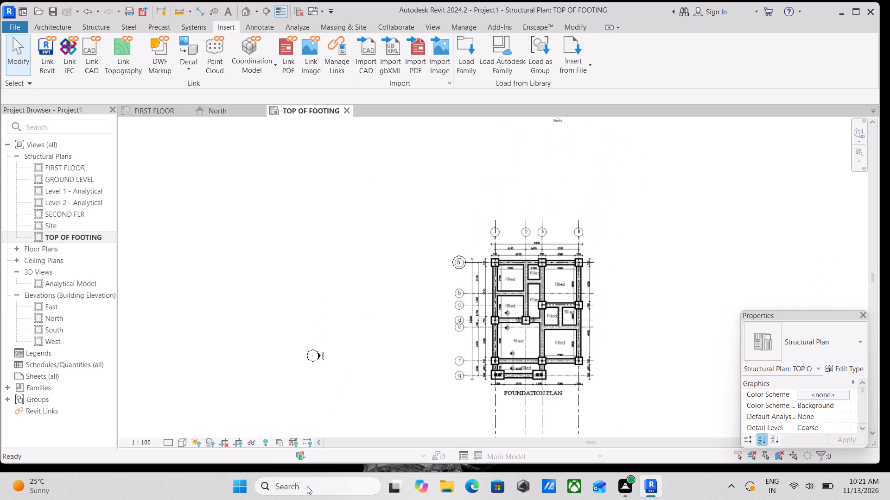
pyautogui.scroll(3, 543, 416)
pyautogui.scroll(2, 204, 320)
pyautogui.moveTo(391, 288); pyautogui.dragTo(316, 475, button='middle')
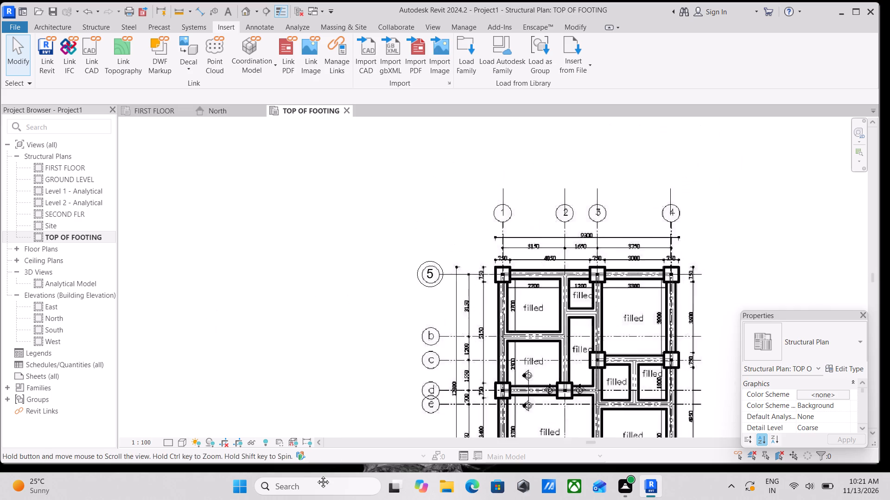
pyautogui.moveTo(316, 475); pyautogui.dragTo(316, 475, button='middle')
pyautogui.scroll(1, 316, 475)
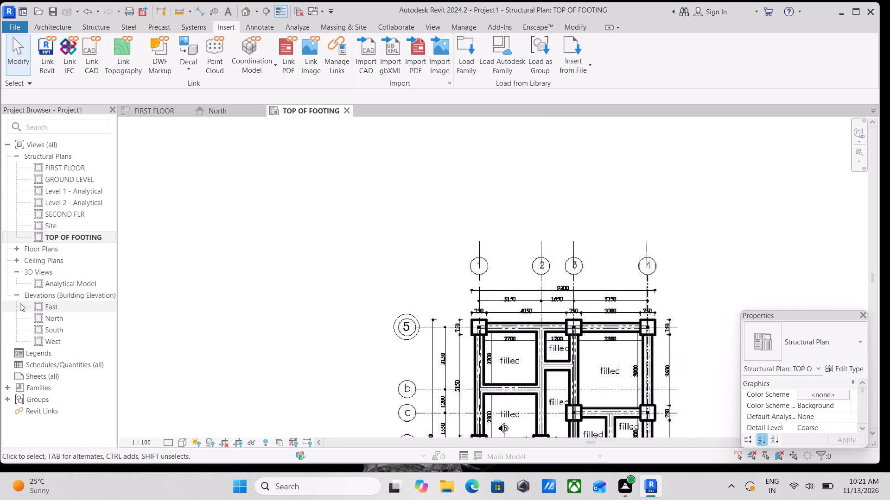
# Browse the project's Families down to Annotation Symbols and look through the listed symbol families, including the grid heads.
pyautogui.click(7, 387)
pyautogui.scroll(-2, 30, 420)
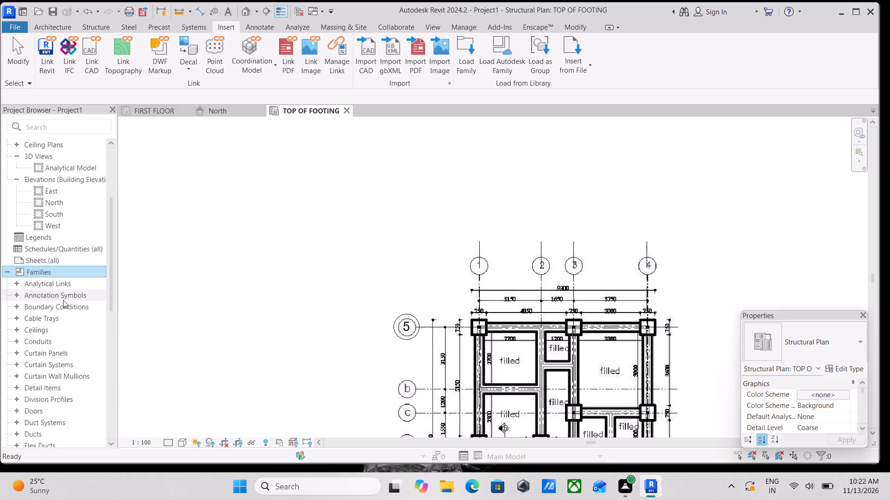
pyautogui.scroll(-2, 63, 300)
pyautogui.scroll(7, 63, 300)
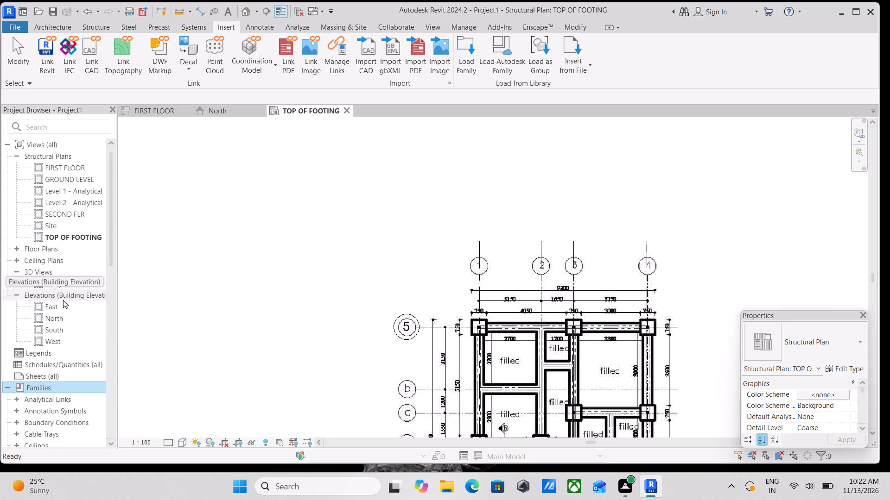
pyautogui.scroll(-2, 63, 300)
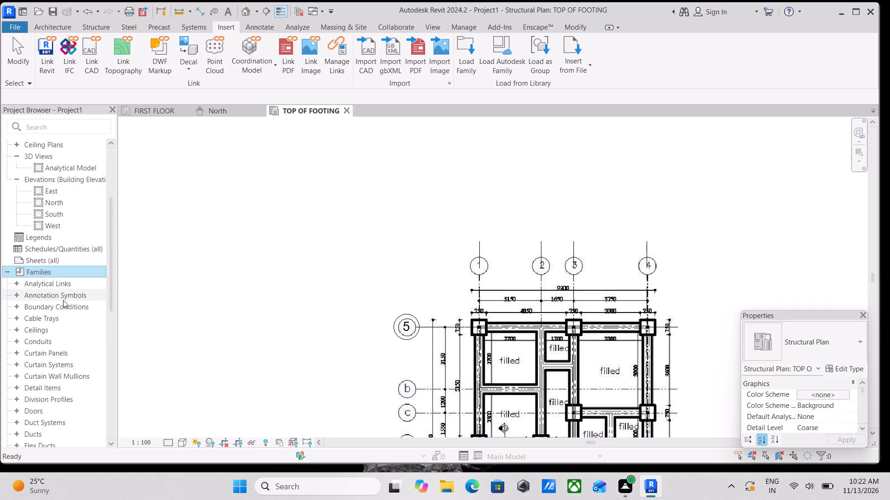
pyautogui.scroll(-1, 63, 300)
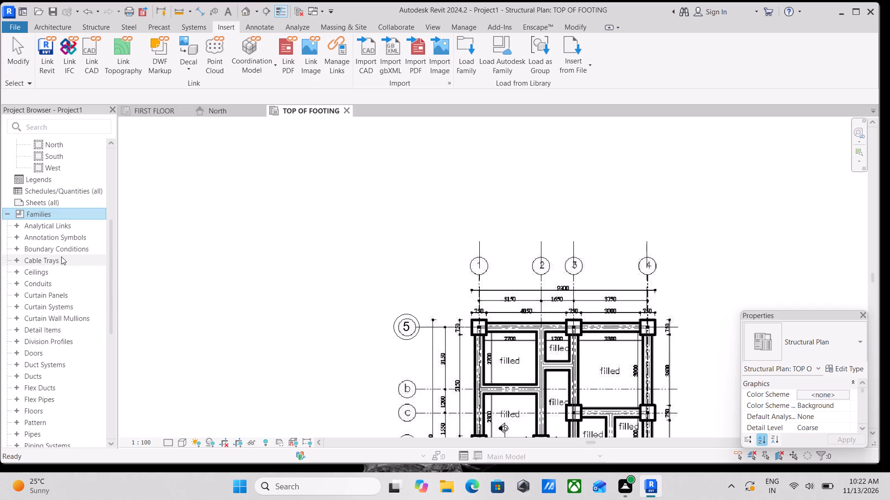
pyautogui.scroll(2, 61, 256)
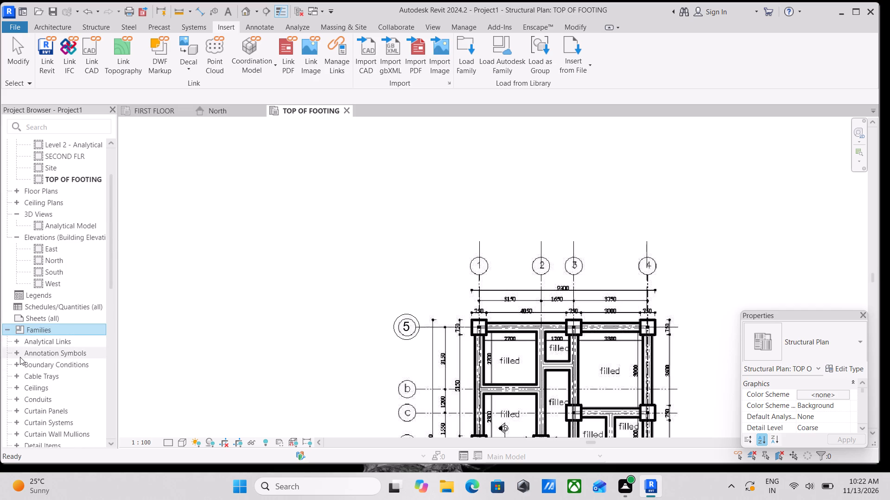
pyautogui.click(19, 350)
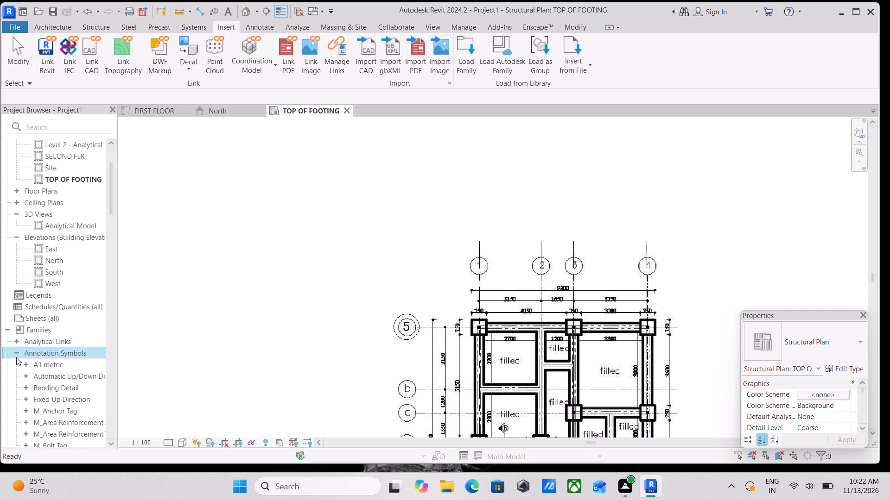
pyautogui.scroll(-2, 56, 360)
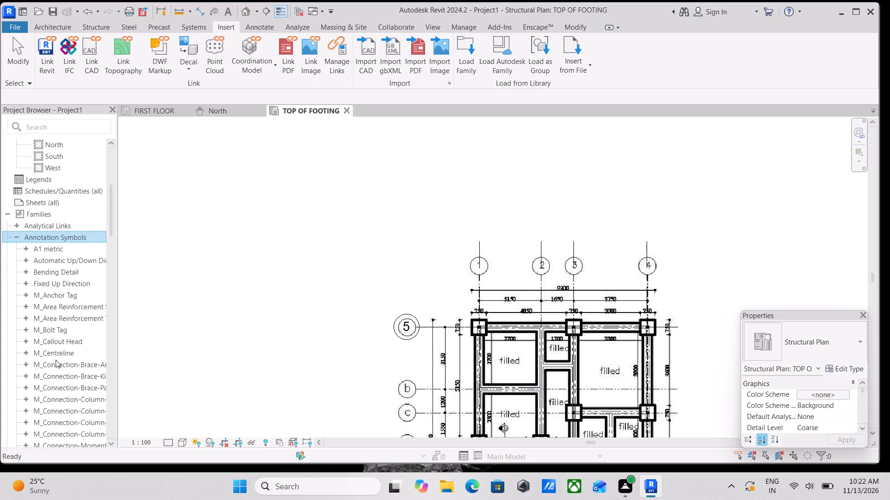
pyautogui.scroll(-4, 56, 360)
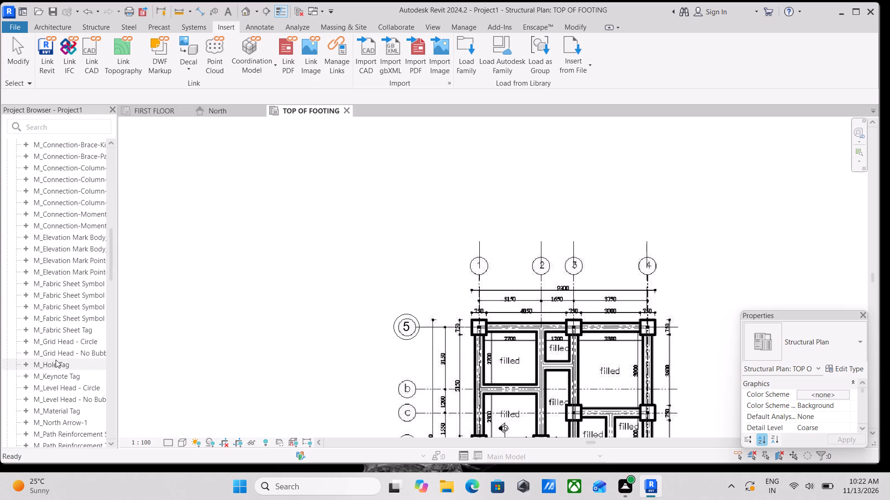
pyautogui.scroll(-2, 56, 360)
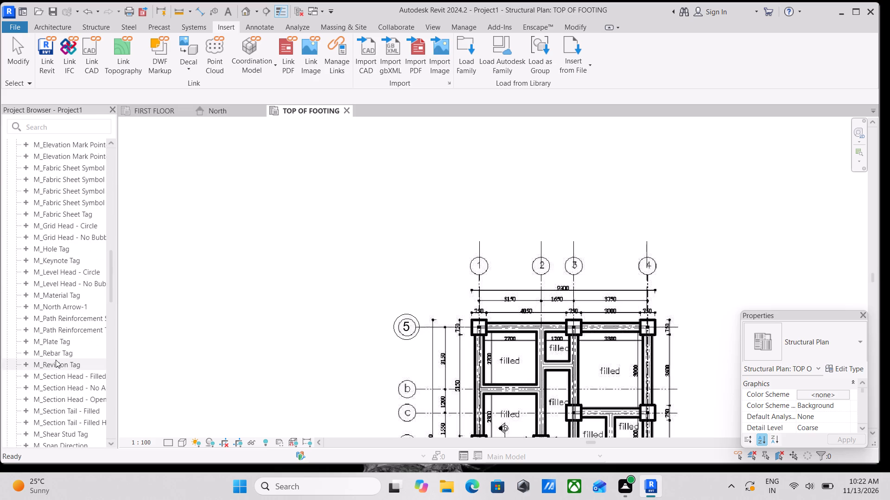
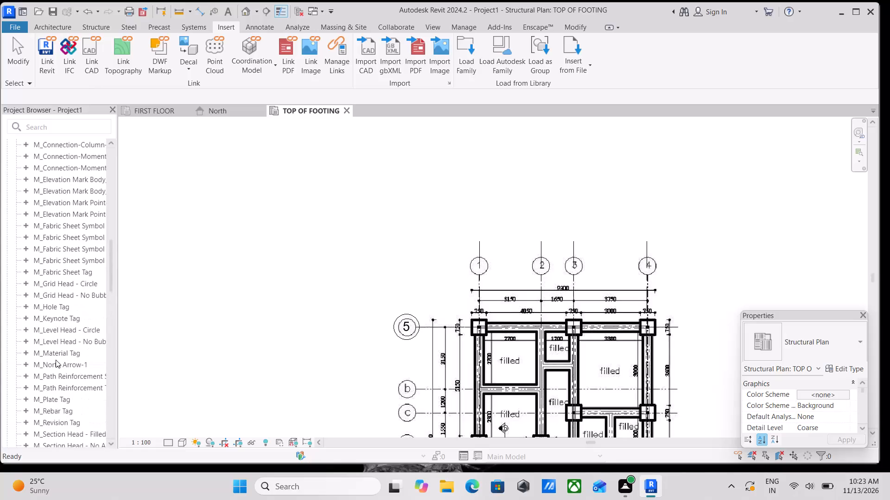
# Look through the Annotation Symbols families in the project to find the one that defines the circular grid heads.
pyautogui.scroll(1, 56, 360)
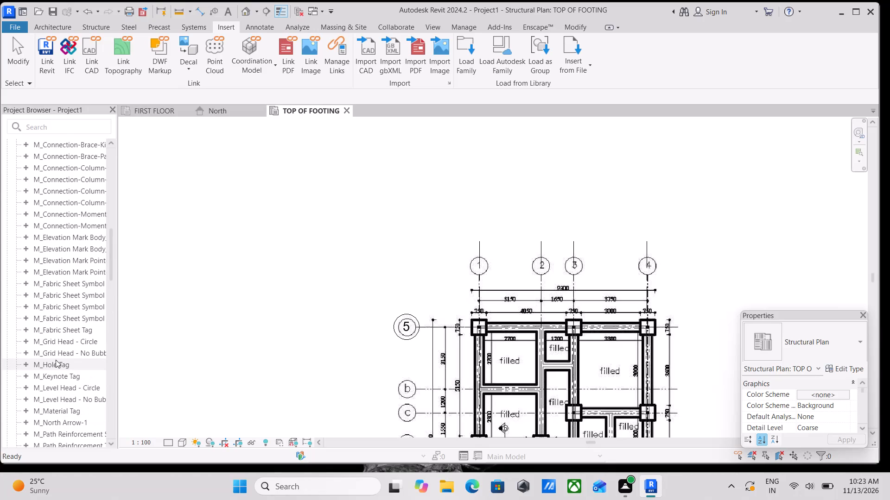
pyautogui.scroll(1, 56, 360)
pyautogui.scroll(-5, 56, 360)
pyautogui.scroll(4, 56, 360)
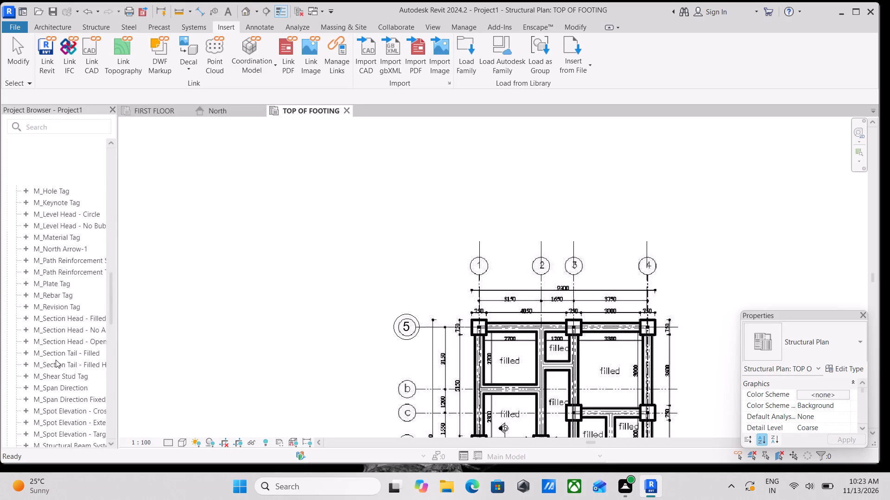
pyautogui.scroll(2, 0, 300)
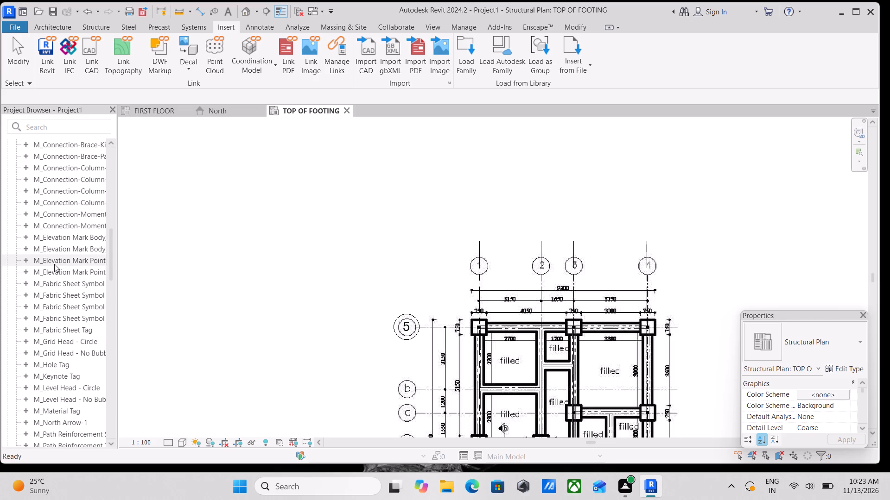
pyautogui.scroll(4, 54, 264)
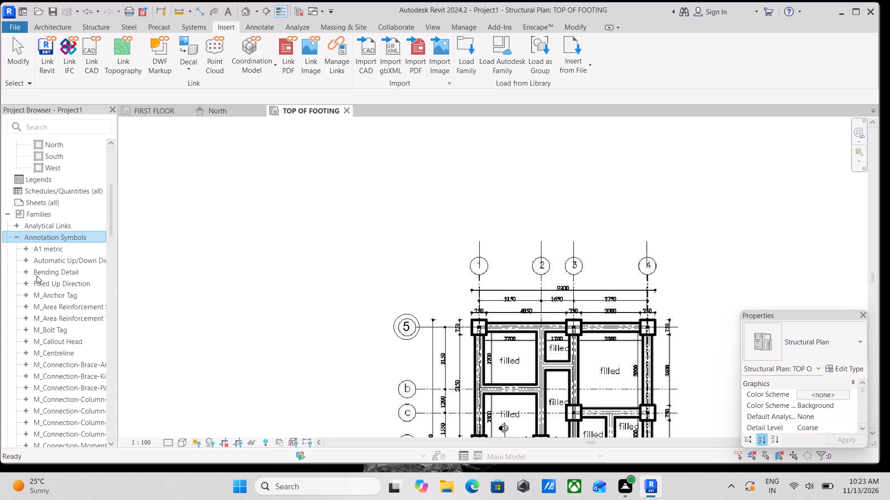
pyautogui.scroll(-1, 37, 275)
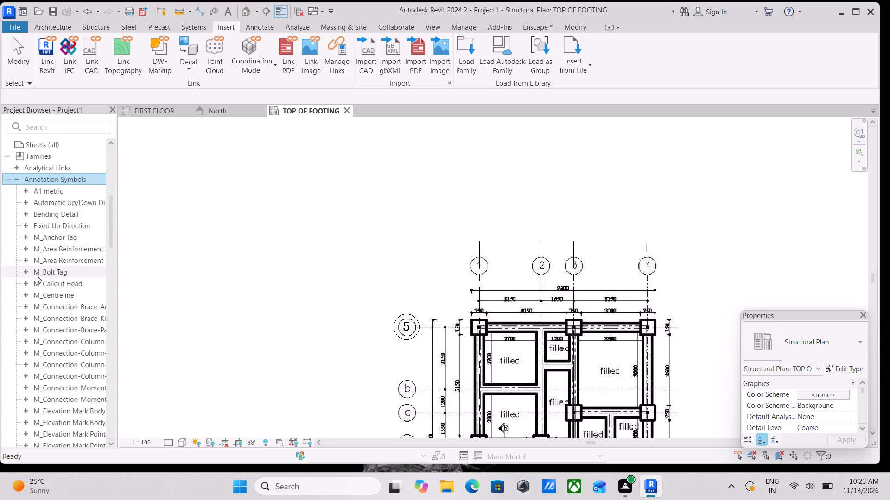
pyautogui.scroll(-1, 37, 275)
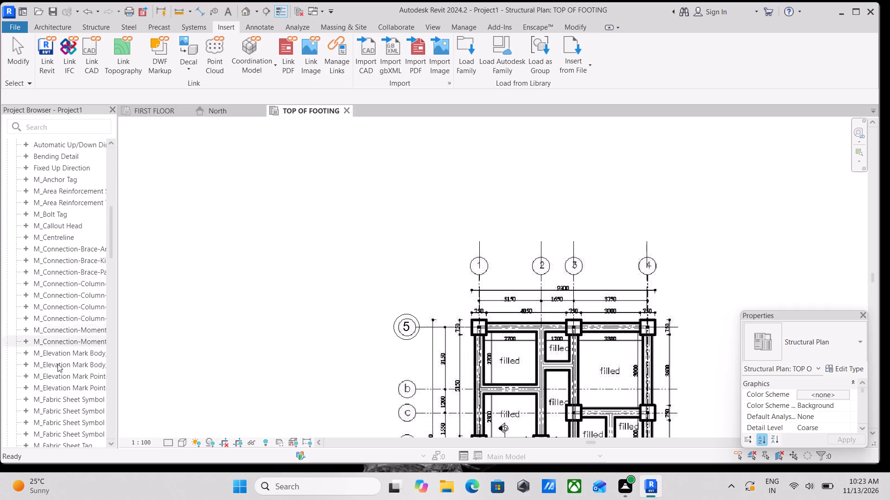
pyautogui.scroll(-1, 60, 376)
pyautogui.scroll(-1, 28, 400)
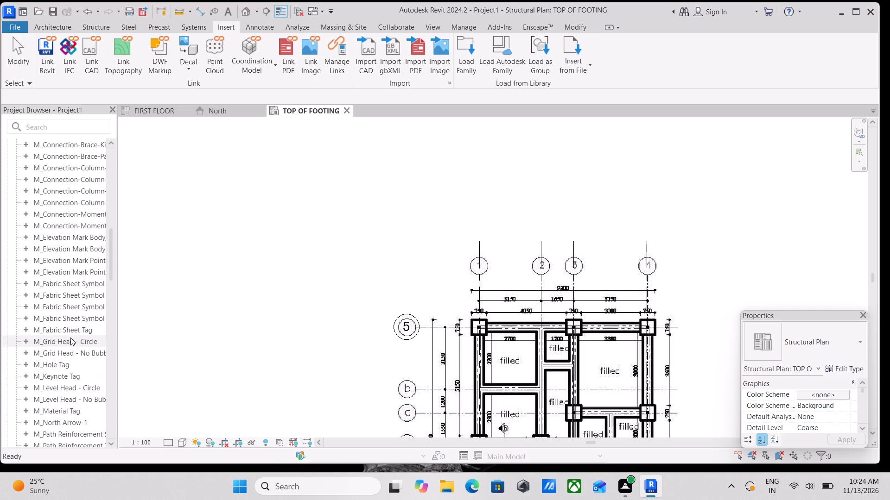
pyautogui.scroll(-1, 70, 337)
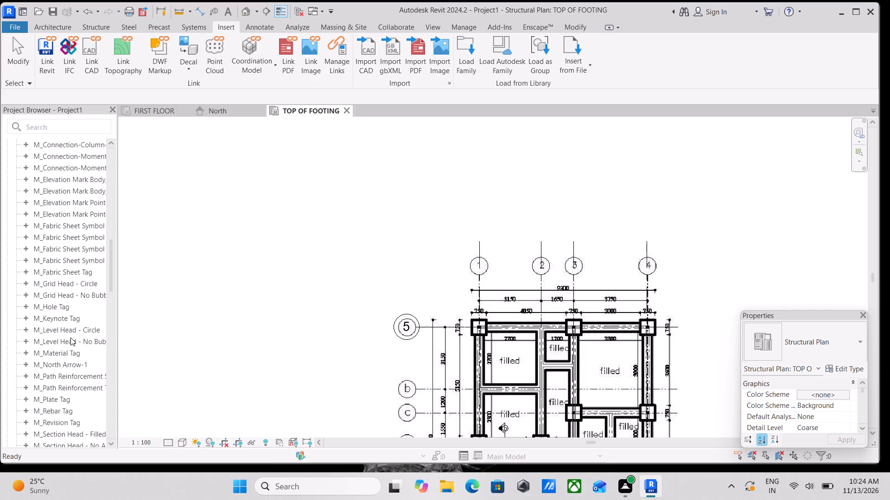
pyautogui.scroll(7, 70, 337)
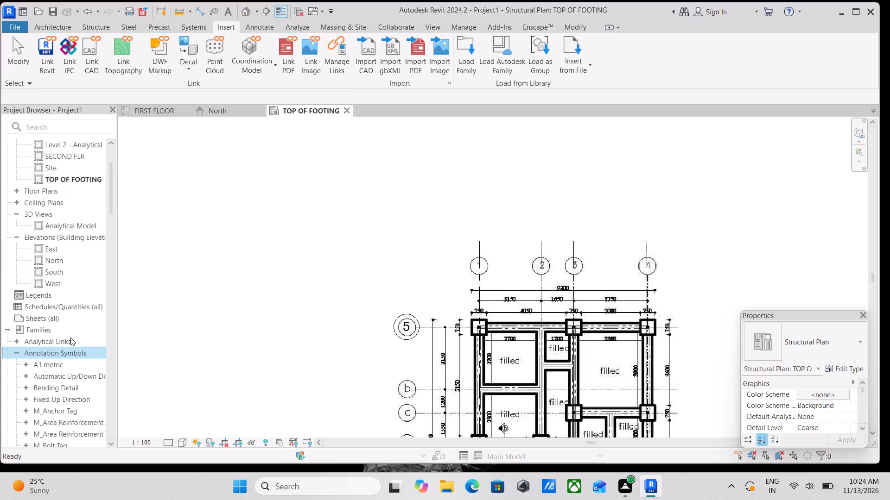
pyautogui.scroll(-5, 70, 337)
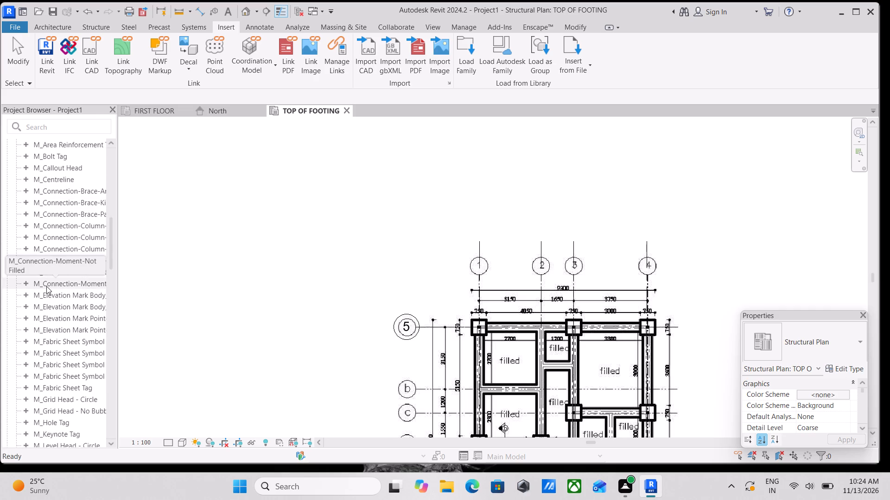
pyautogui.scroll(-1, 47, 368)
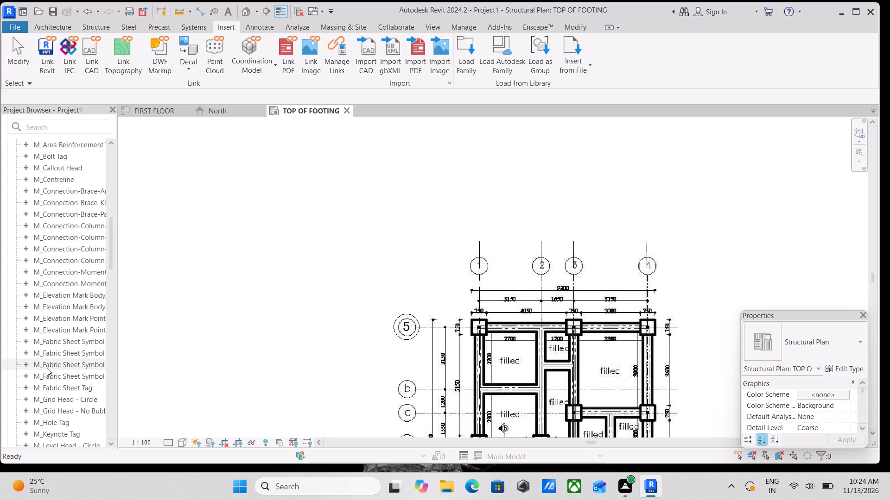
pyautogui.scroll(-2, 47, 368)
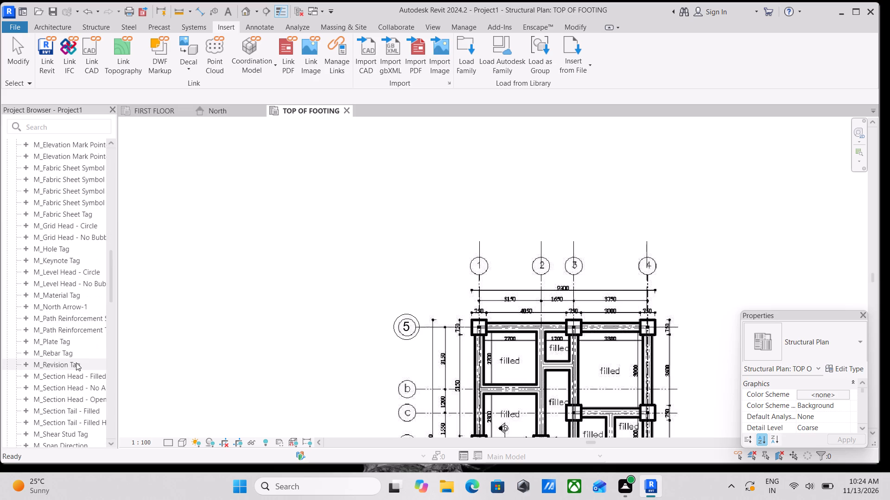
pyautogui.scroll(-1, 34, 379)
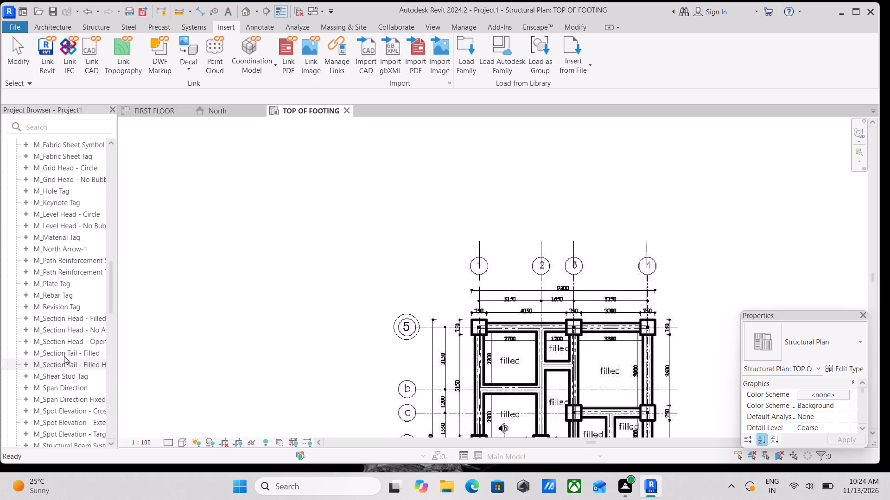
pyautogui.scroll(-1, 59, 395)
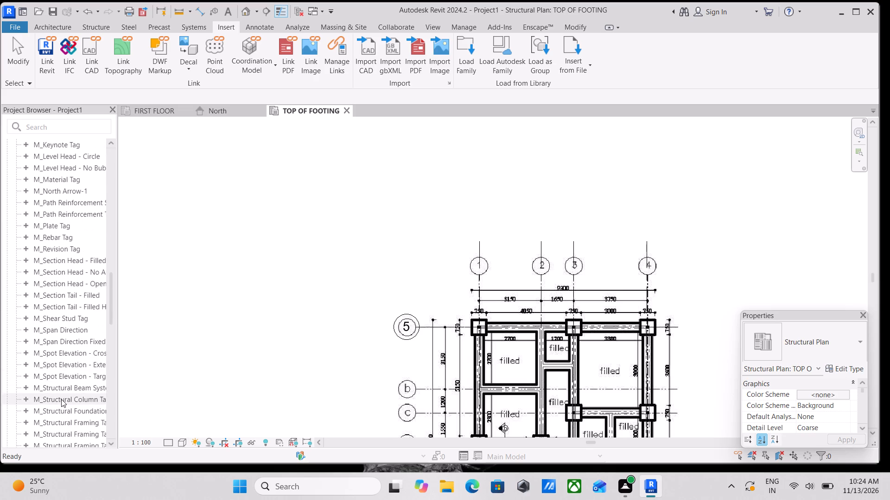
pyautogui.scroll(3, 62, 397)
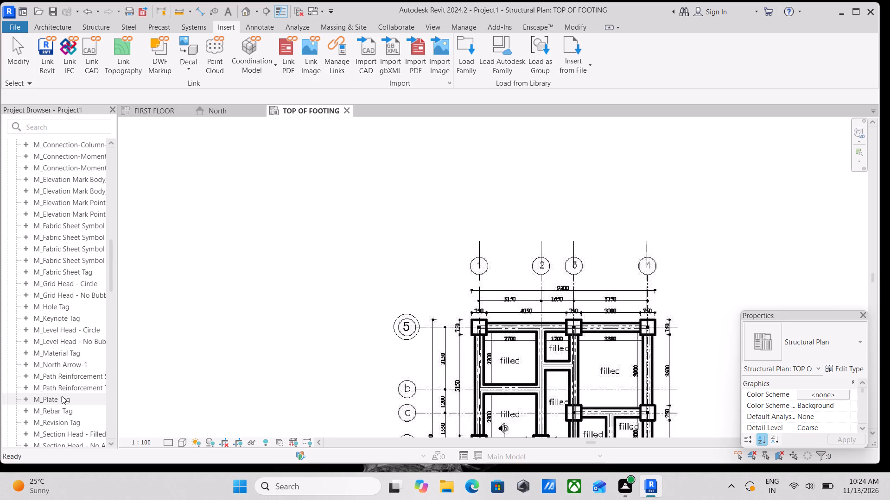
pyautogui.scroll(-3, 62, 396)
pyautogui.scroll(3, 506, 361)
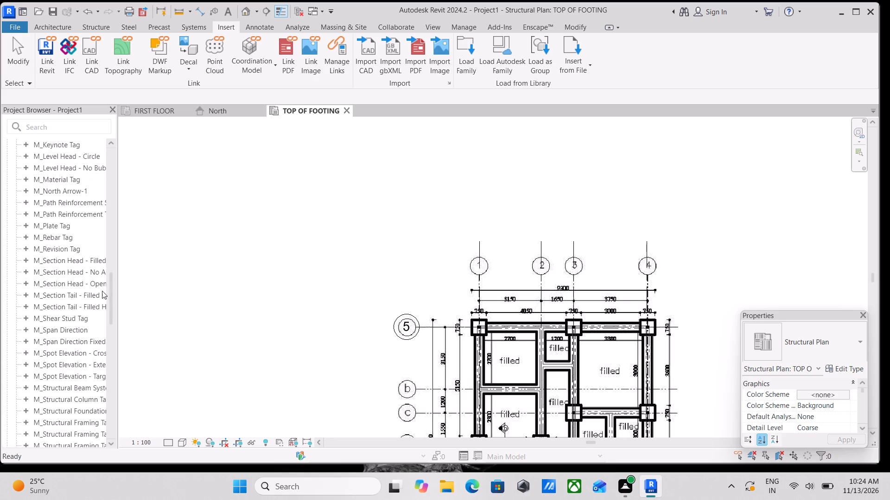
pyautogui.scroll(3, 43, 263)
pyautogui.scroll(-3, 44, 263)
pyautogui.scroll(2, 66, 281)
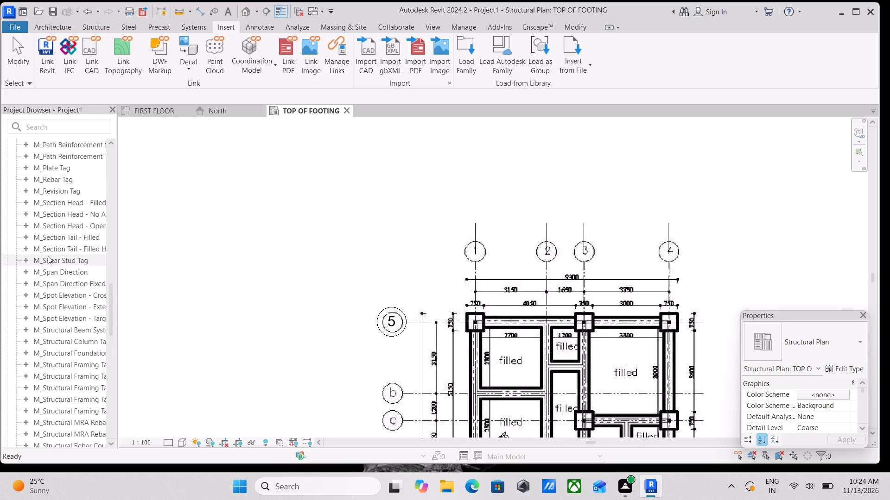
pyautogui.scroll(3, 48, 256)
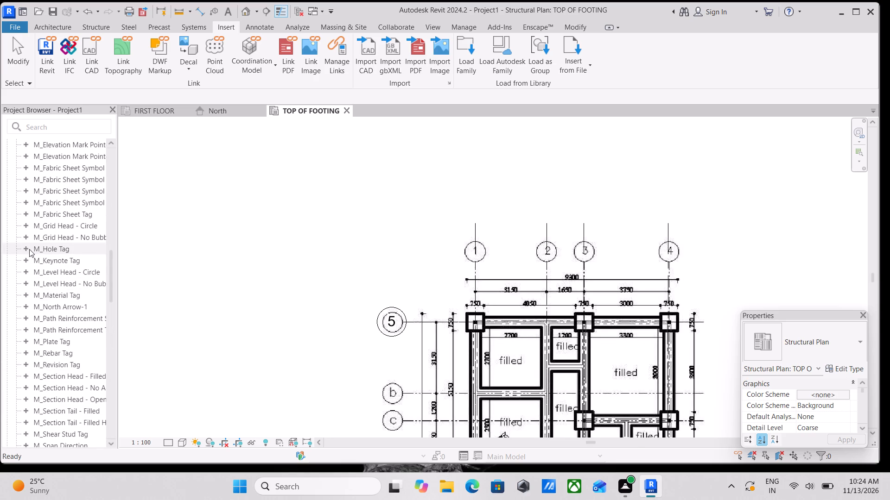
# Duplicate the M_Grid Head - Circle type of the circular grid head family, keeping the suggested name.
pyautogui.scroll(1, 31, 233)
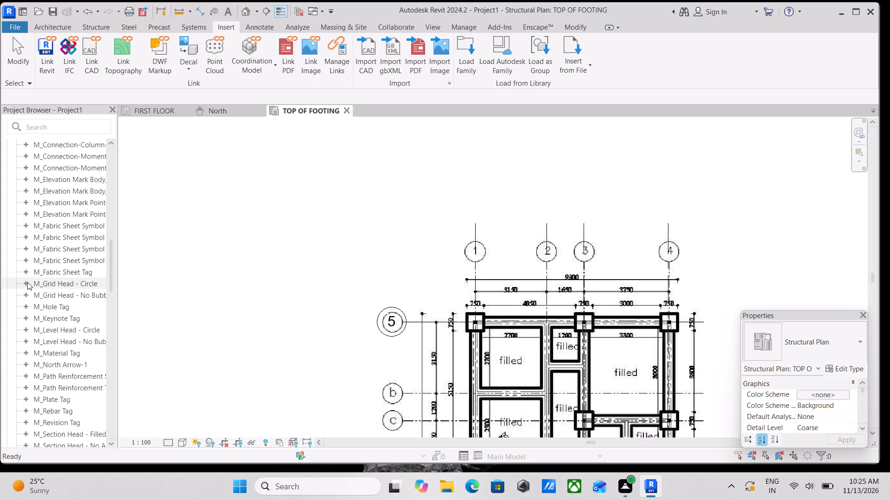
pyautogui.click(27, 282)
pyautogui.click(57, 296)
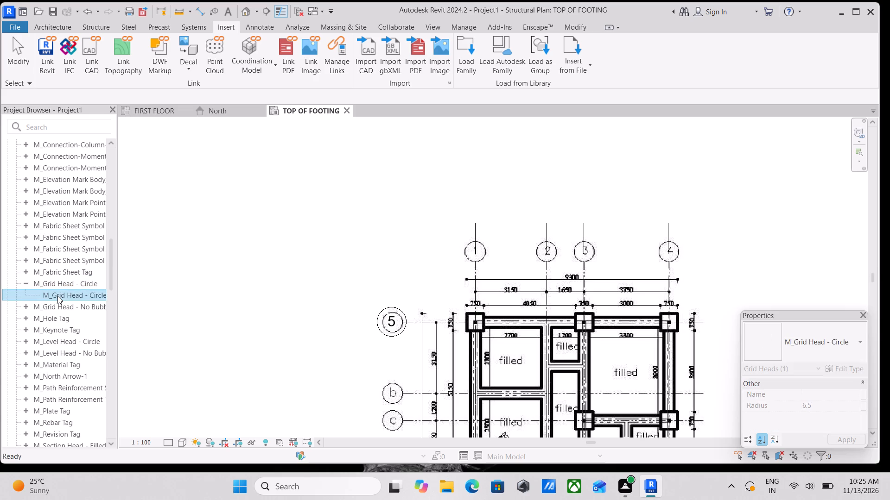
pyautogui.doubleClick(57, 296)
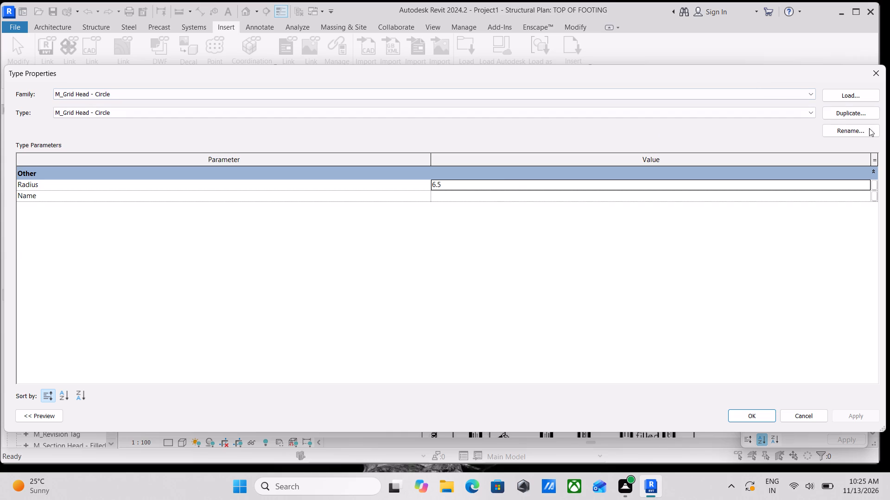
pyautogui.click(845, 111)
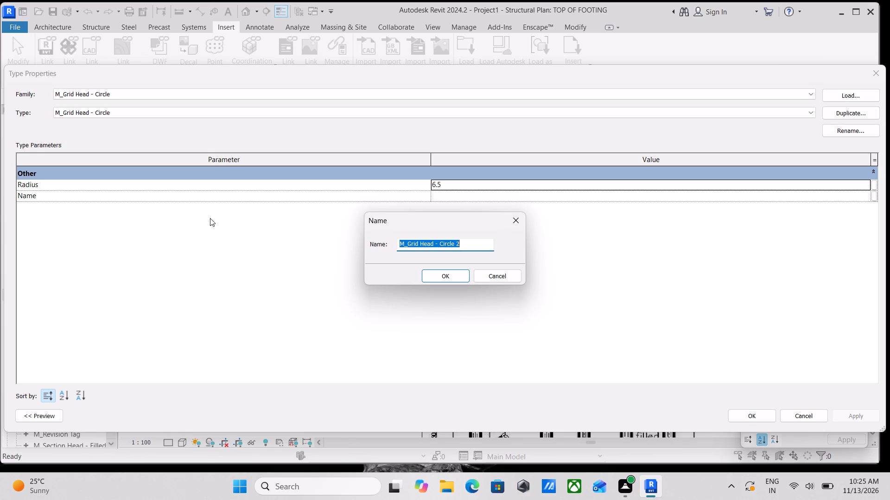
pyautogui.click(433, 279)
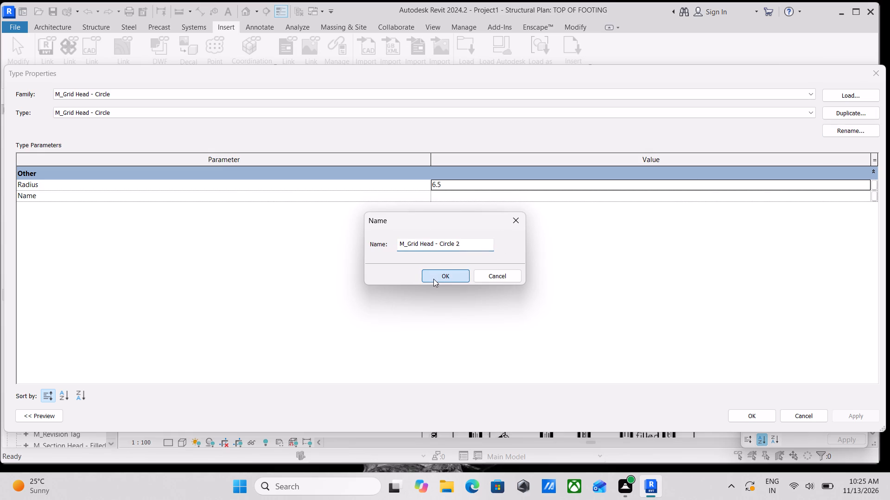
# Set the radius of the duplicated grid head type to 4 mm.
pyautogui.click(445, 184)
pyautogui.moveTo(445, 183); pyautogui.dragTo(350, 188)
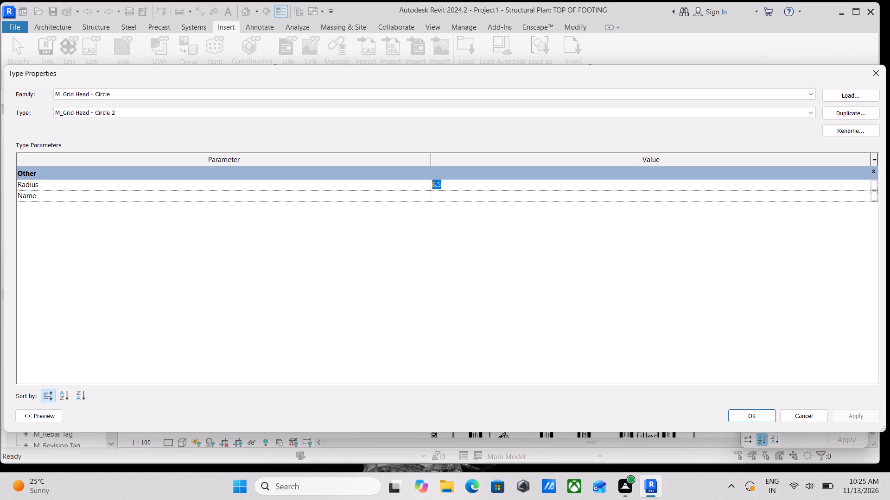
pyautogui.press('4')
pyautogui.write('MM')
pyautogui.click(852, 415)
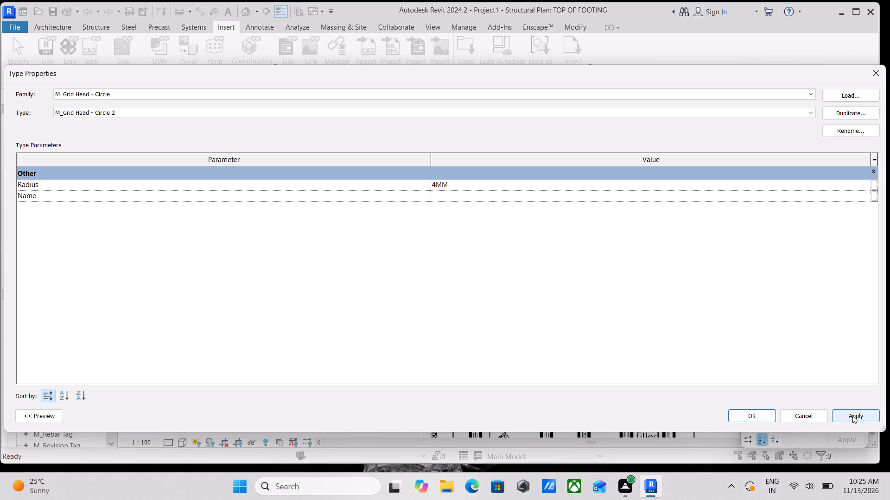
pyautogui.click(735, 412)
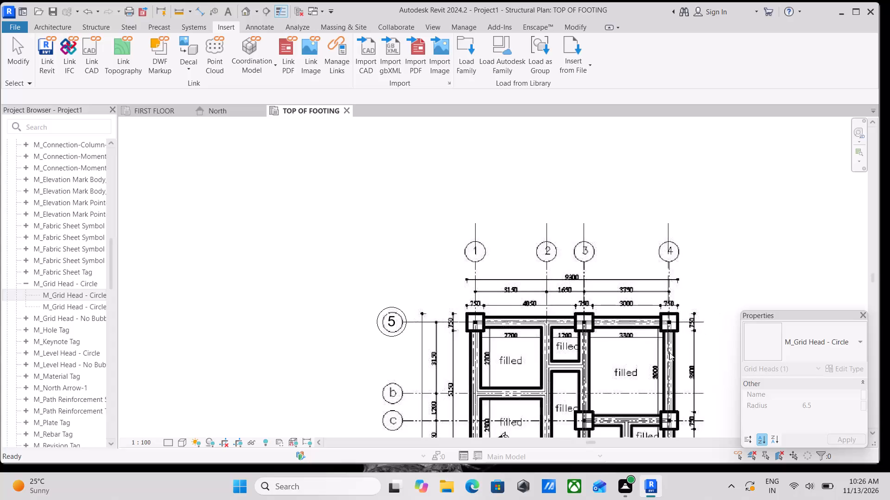
# Assign M_Grid Head - Circle 2 as the symbol of the 6.5mm Bubble type used by horizontal grid 5.
pyautogui.scroll(2, 444, 356)
pyautogui.moveTo(462, 334); pyautogui.dragTo(348, 219, button='middle')
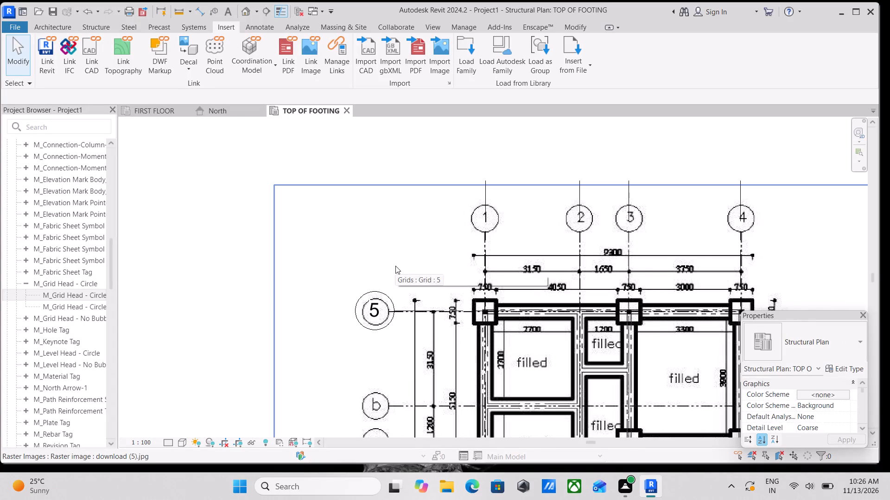
pyautogui.scroll(2, 395, 266)
pyautogui.scroll(-3, 417, 256)
pyautogui.moveTo(477, 275); pyautogui.dragTo(377, 222, button='middle')
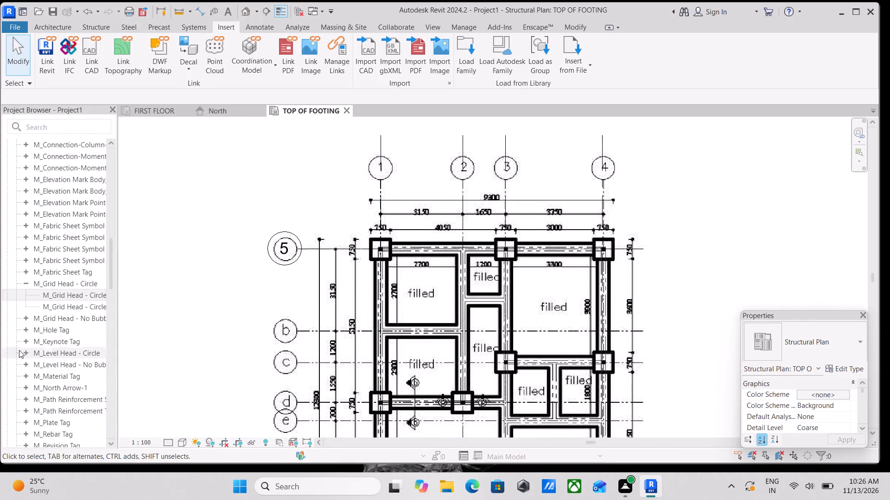
pyautogui.scroll(4, 292, 237)
pyautogui.click(293, 230)
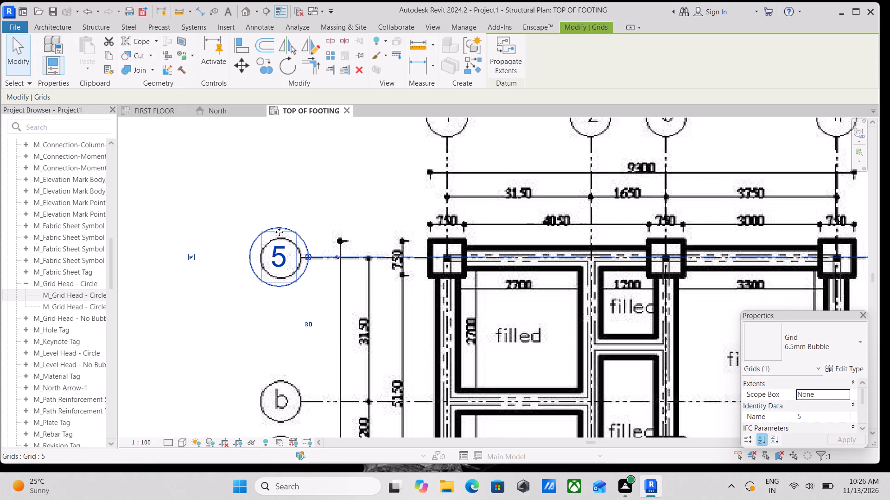
pyautogui.click(849, 369)
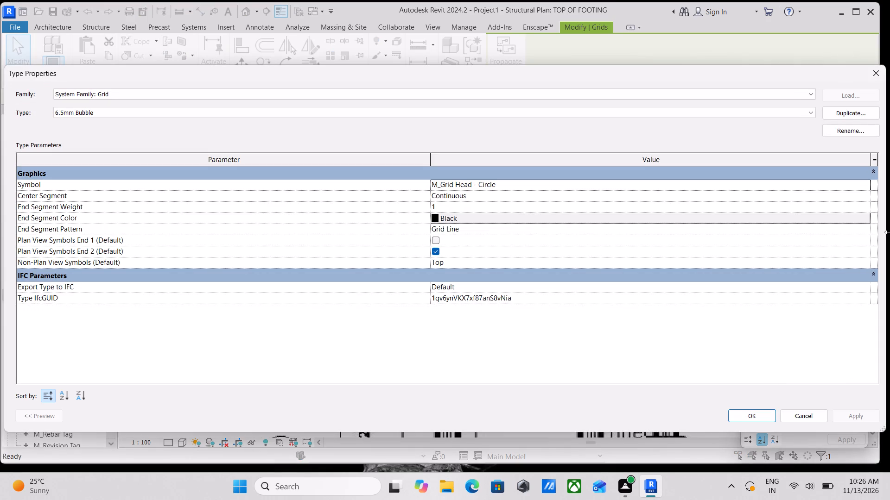
pyautogui.click(856, 186)
pyautogui.click(865, 182)
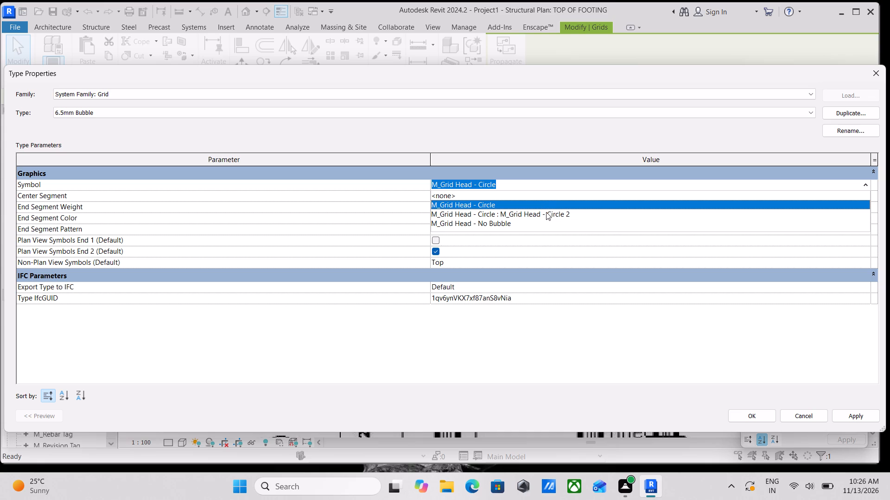
pyautogui.click(546, 212)
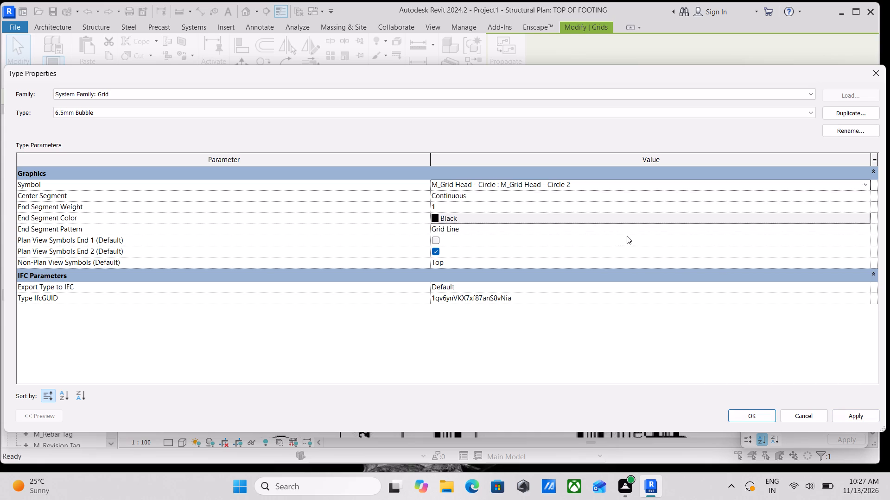
pyautogui.click(846, 415)
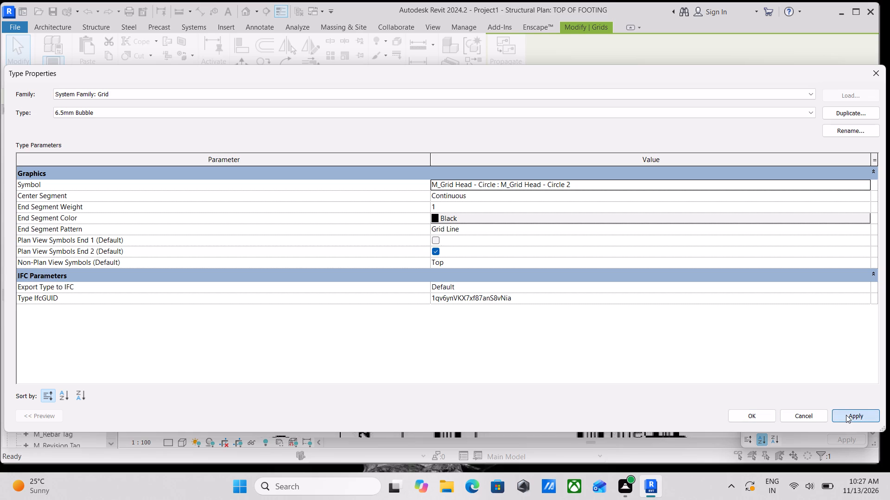
# Accept the edited type properties of the 6.5mm Bubble grid type.
pyautogui.click(758, 415)
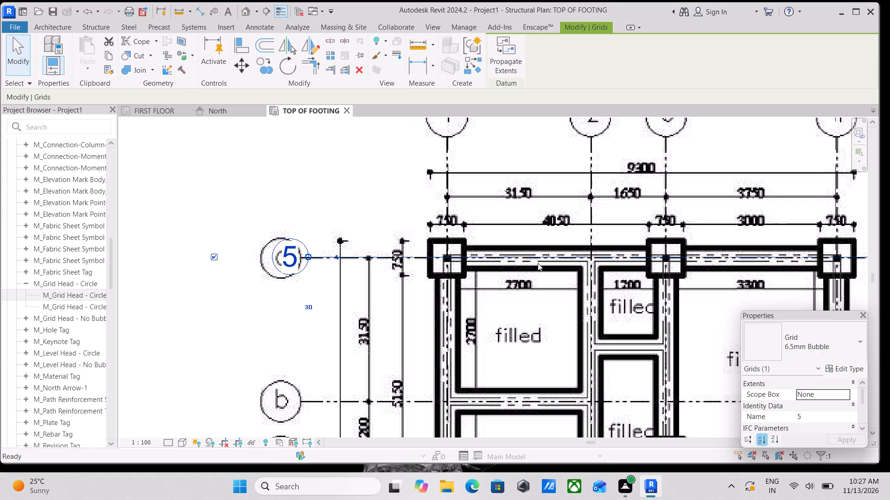
# Rename horizontal grid 5 along the top row of footings as A.
pyautogui.scroll(3, 315, 225)
pyautogui.scroll(1, 272, 265)
pyautogui.scroll(-8, 272, 264)
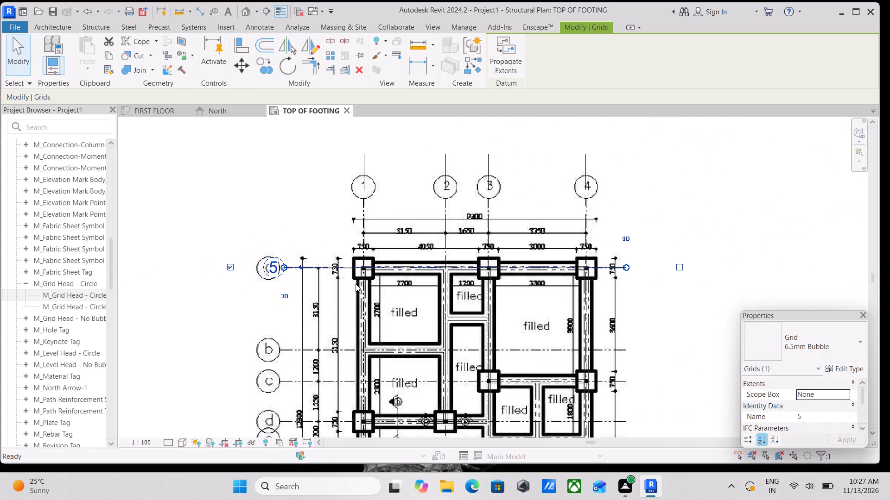
pyautogui.moveTo(356, 282); pyautogui.dragTo(361, 314, button='middle')
pyautogui.scroll(-5, 403, 268)
pyautogui.moveTo(388, 330); pyautogui.dragTo(409, 289, button='middle')
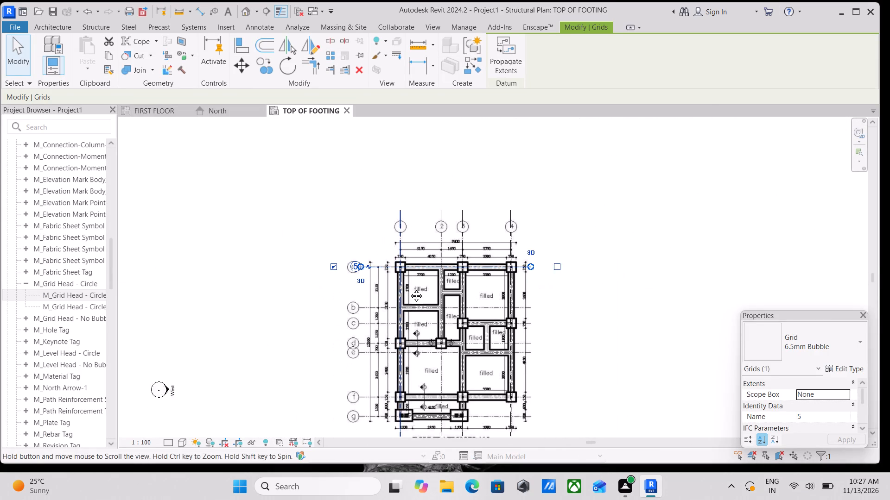
pyautogui.moveTo(409, 289); pyautogui.dragTo(411, 281, button='middle')
pyautogui.scroll(4, 391, 255)
pyautogui.scroll(6, 323, 218)
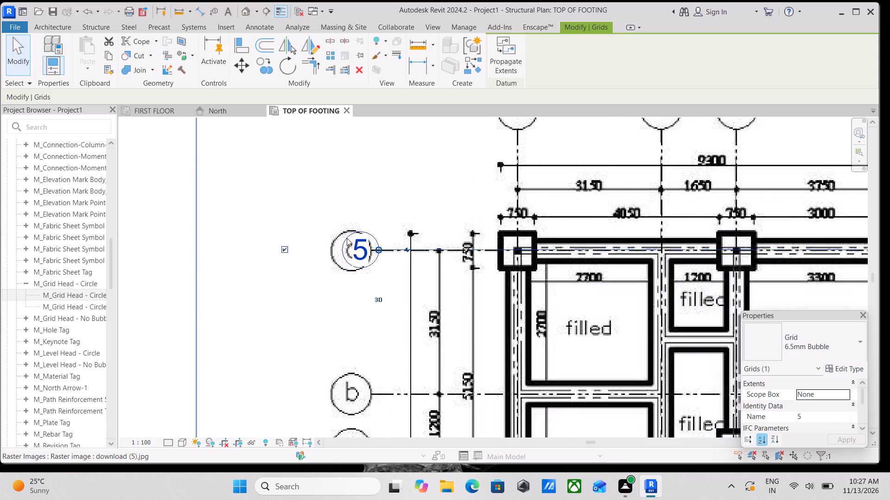
pyautogui.scroll(6, 347, 238)
pyautogui.doubleClick(373, 259)
pyautogui.click(373, 259)
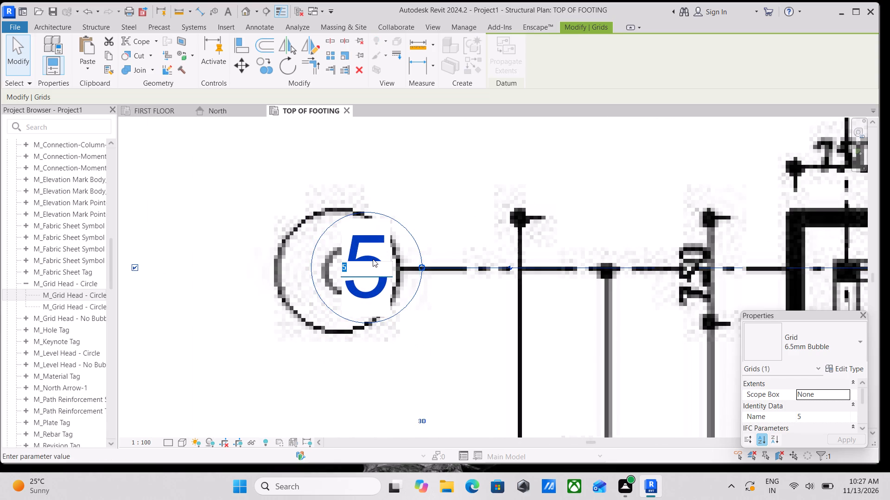
pyautogui.press('a')
pyautogui.press('Return')
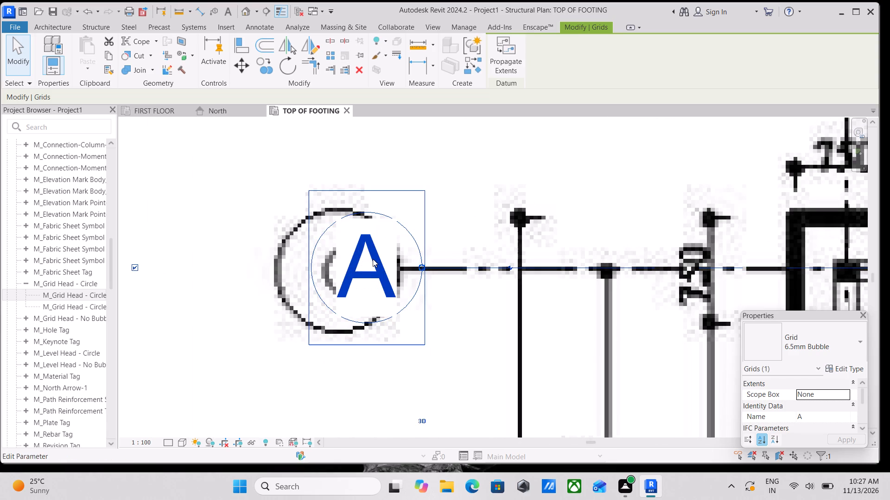
# Extend the bubble end of grid A outward so its head sits over the lettered circle on the plan image.
pyautogui.scroll(-4, 373, 259)
pyautogui.scroll(-4, 407, 290)
pyautogui.scroll(-2, 477, 306)
pyautogui.moveTo(477, 306); pyautogui.dragTo(405, 286, button='middle')
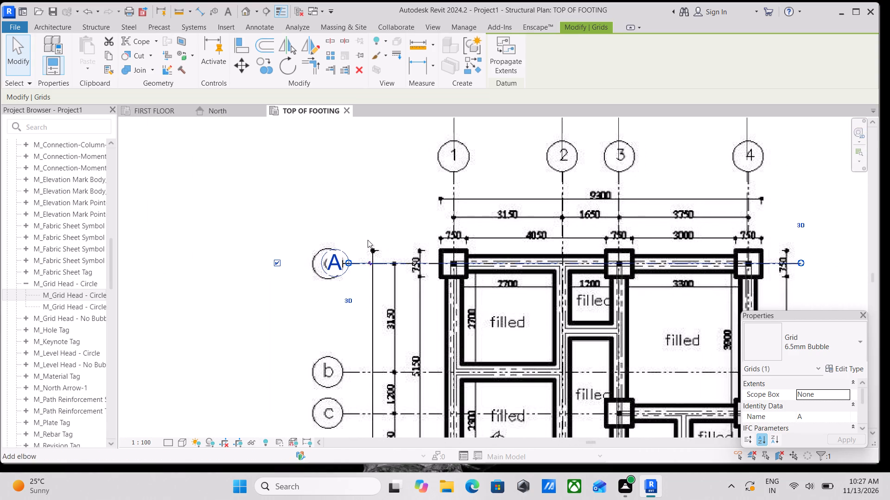
pyautogui.scroll(6, 368, 235)
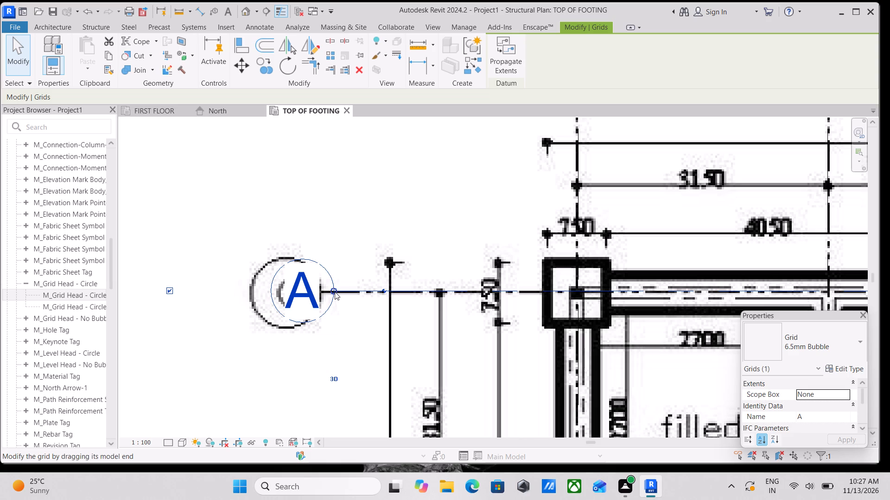
pyautogui.moveTo(331, 291); pyautogui.dragTo(315, 291)
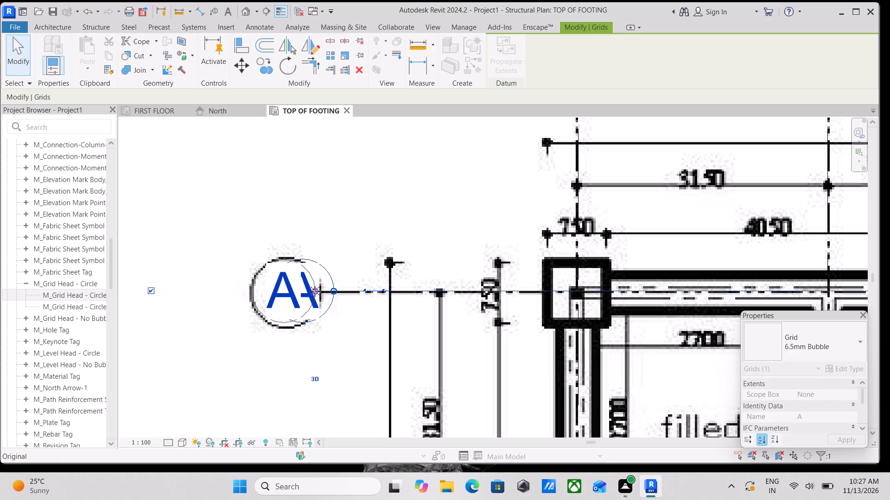
pyautogui.moveTo(315, 291); pyautogui.dragTo(318, 290)
pyautogui.moveTo(320, 290); pyautogui.dragTo(314, 290)
pyautogui.scroll(-5, 318, 290)
pyautogui.scroll(-4, 364, 294)
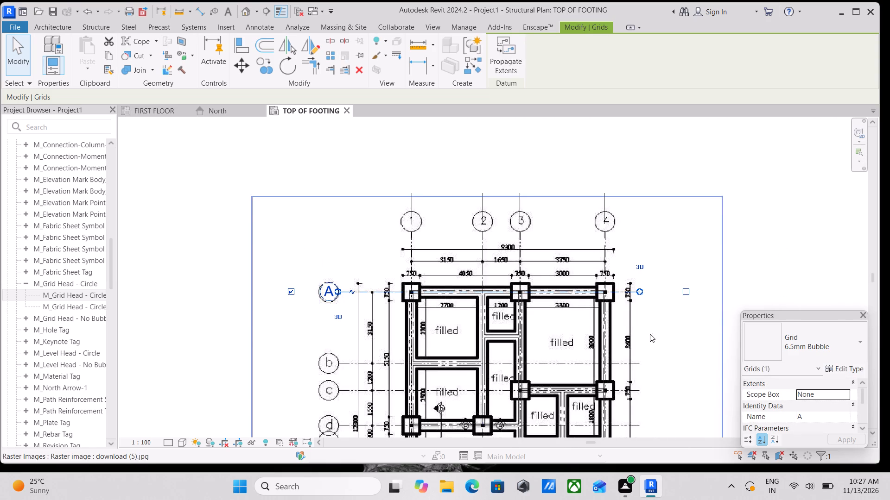
# Examine how grid A's head fits the plan image and the spacing down to lines b and c.
pyautogui.scroll(1, 670, 329)
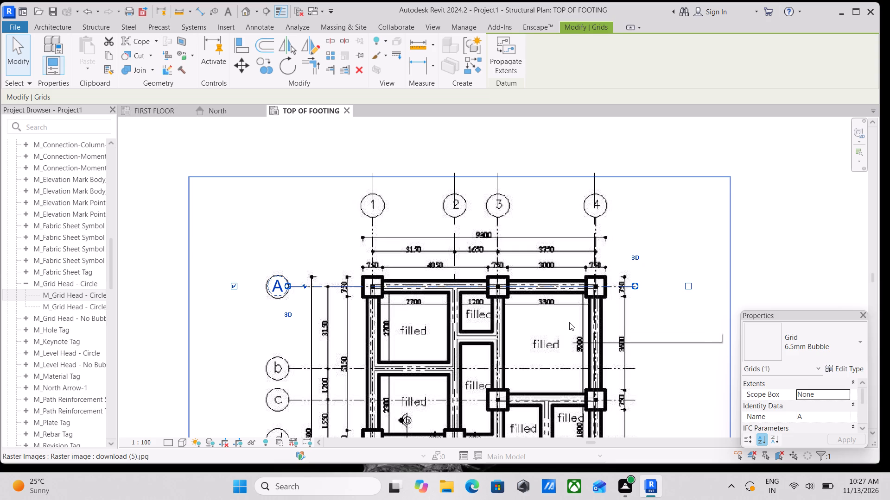
pyautogui.scroll(-2, 569, 322)
pyautogui.scroll(2, 382, 307)
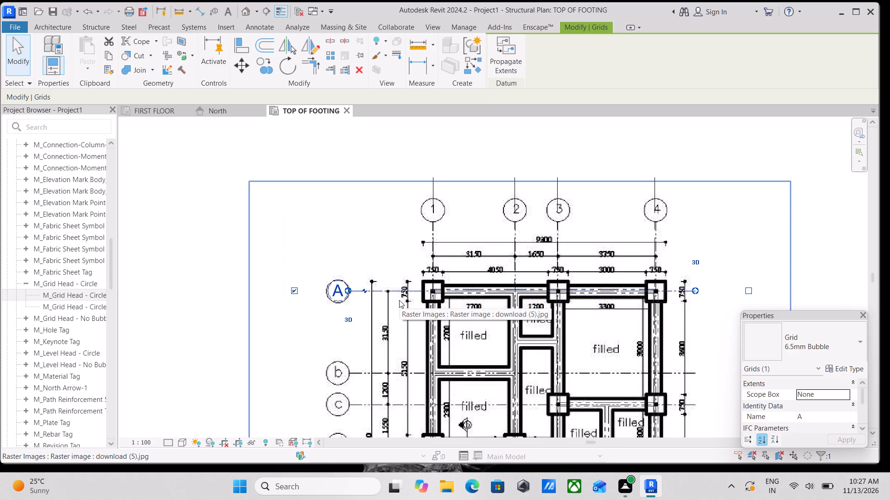
pyautogui.scroll(-2, 445, 315)
pyautogui.scroll(2, 503, 311)
pyautogui.scroll(2, 452, 305)
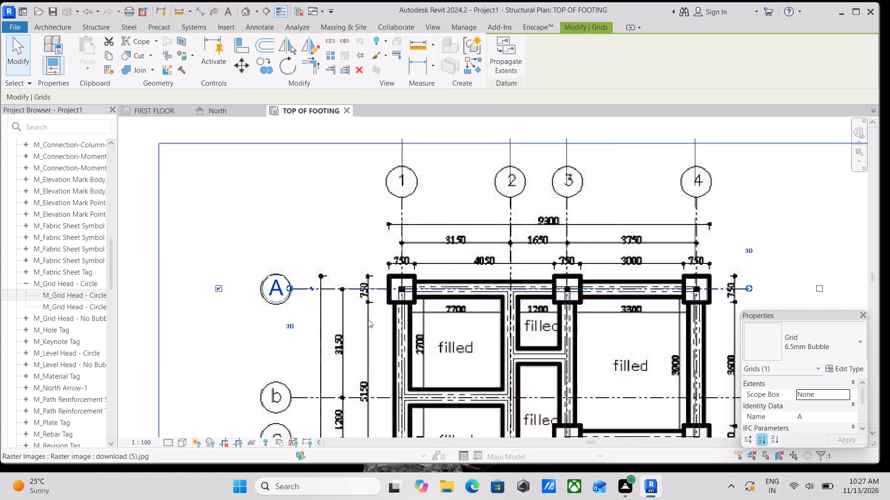
pyautogui.scroll(6, 368, 319)
pyautogui.moveTo(230, 327); pyautogui.dragTo(448, 296, button='middle')
pyautogui.scroll(-1, 367, 328)
pyautogui.moveTo(367, 328); pyautogui.dragTo(371, 256, button='middle')
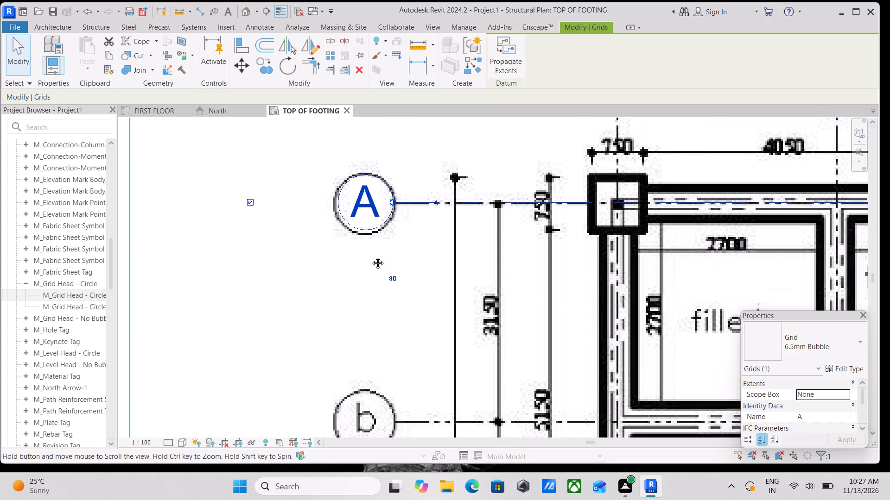
pyautogui.moveTo(371, 256); pyautogui.dragTo(371, 248, button='middle')
pyautogui.scroll(-1, 371, 248)
pyautogui.moveTo(352, 260); pyautogui.dragTo(362, 219, button='middle')
pyautogui.scroll(-1, 352, 260)
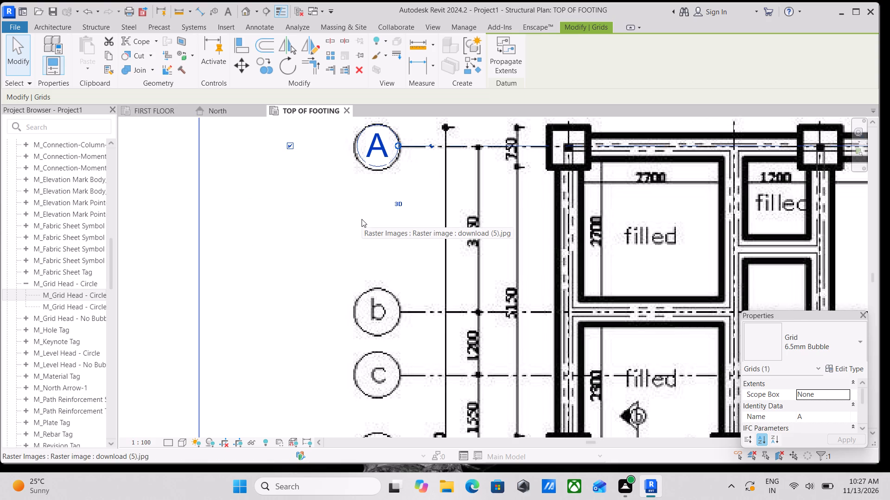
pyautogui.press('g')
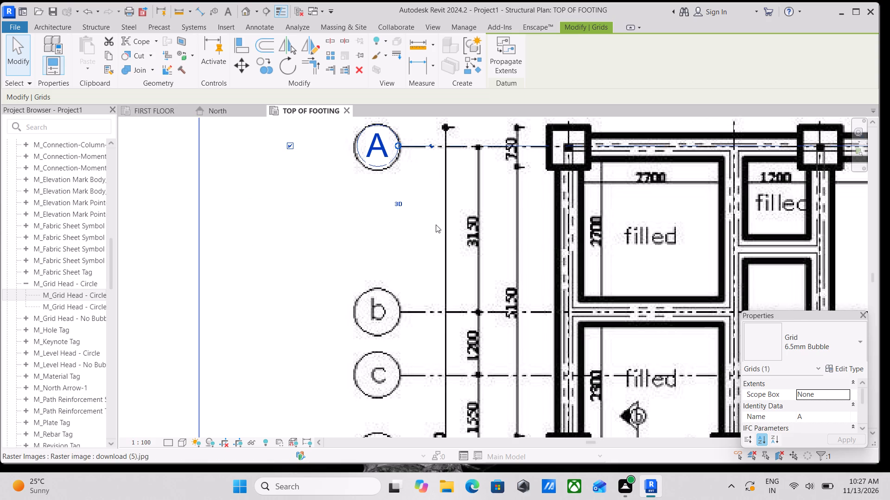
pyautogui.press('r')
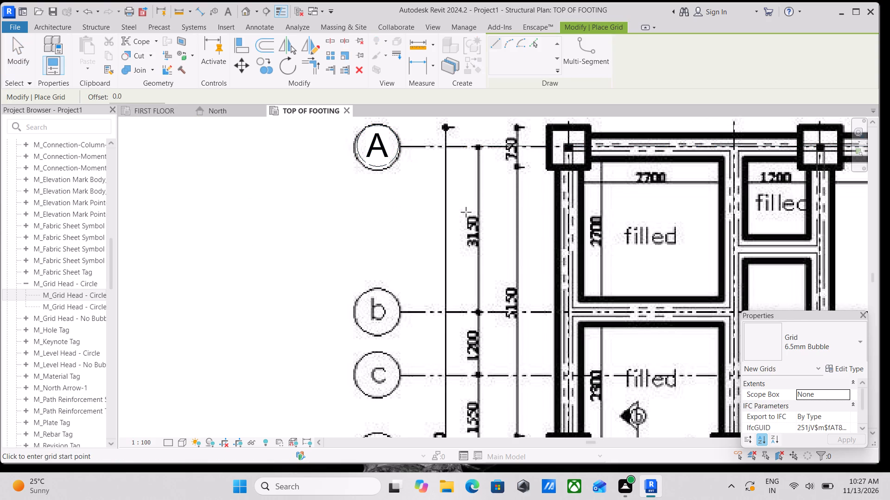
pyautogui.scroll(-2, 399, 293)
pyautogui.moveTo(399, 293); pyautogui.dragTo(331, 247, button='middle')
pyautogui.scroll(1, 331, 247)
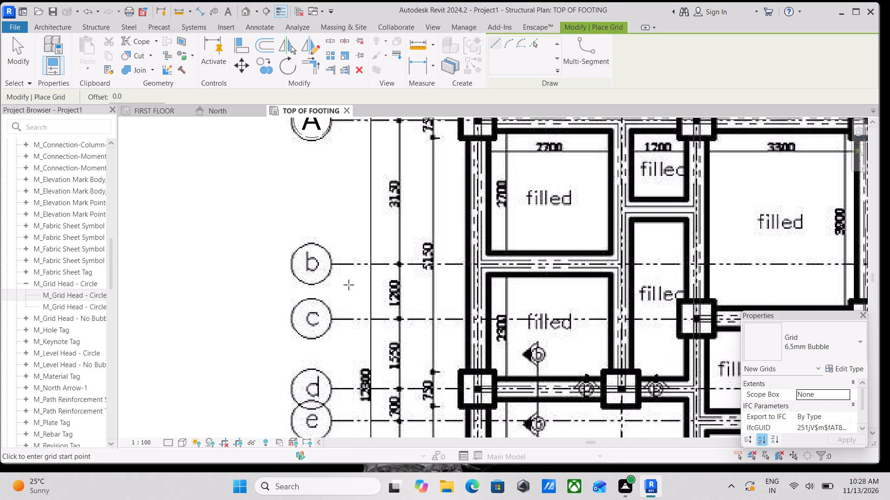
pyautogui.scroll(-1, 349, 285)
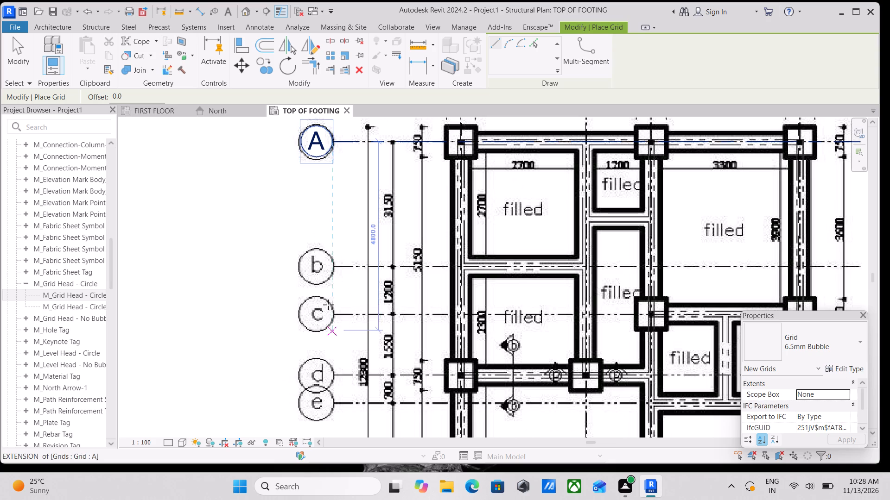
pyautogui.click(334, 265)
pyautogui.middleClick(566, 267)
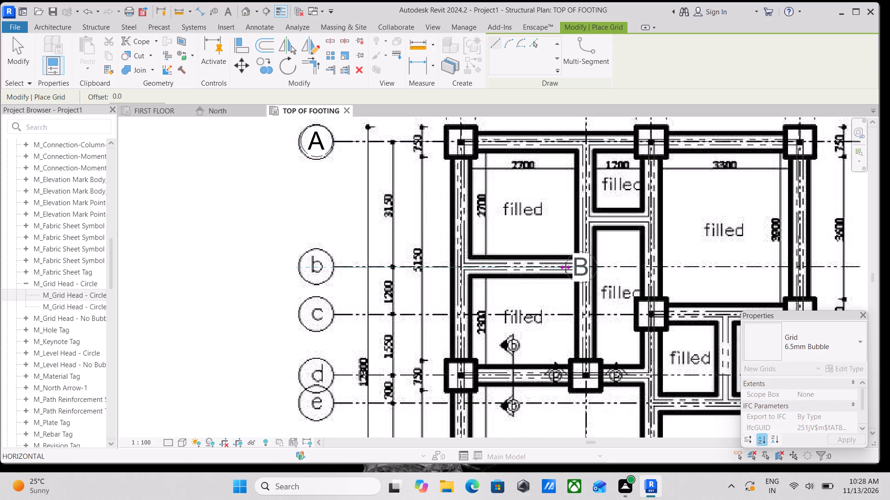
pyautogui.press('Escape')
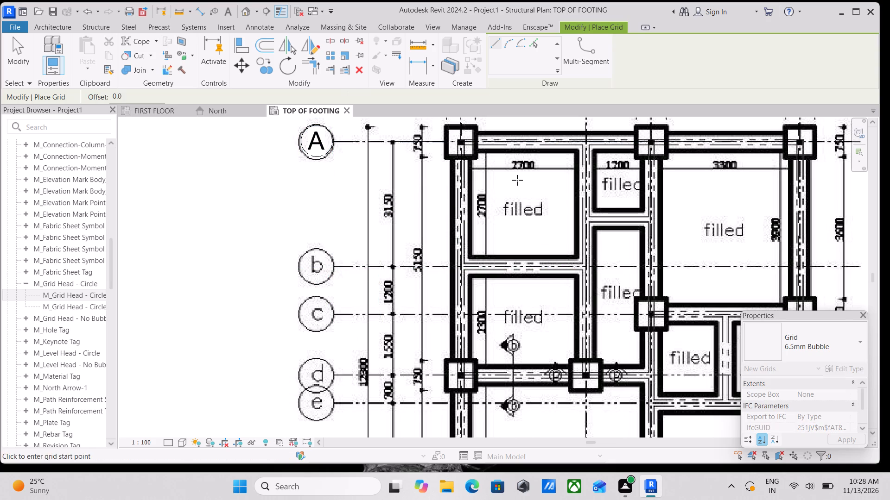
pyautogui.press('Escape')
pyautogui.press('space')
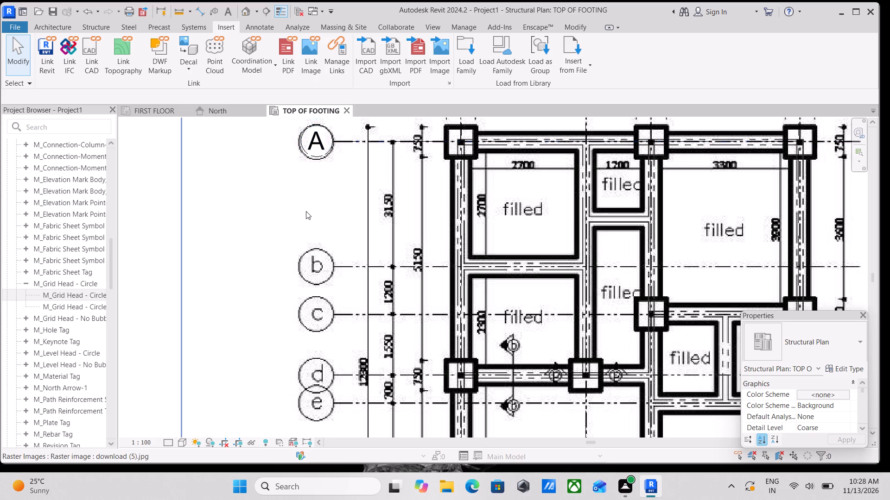
# Place a grid with Pick Lines at a 3150 mm offset below grid A, along line b of the plan image.
pyautogui.write('GR')
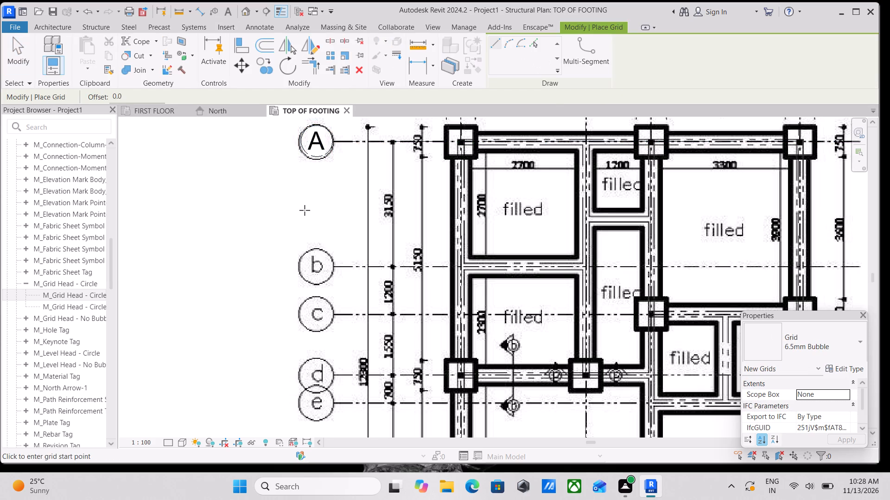
pyautogui.click(532, 41)
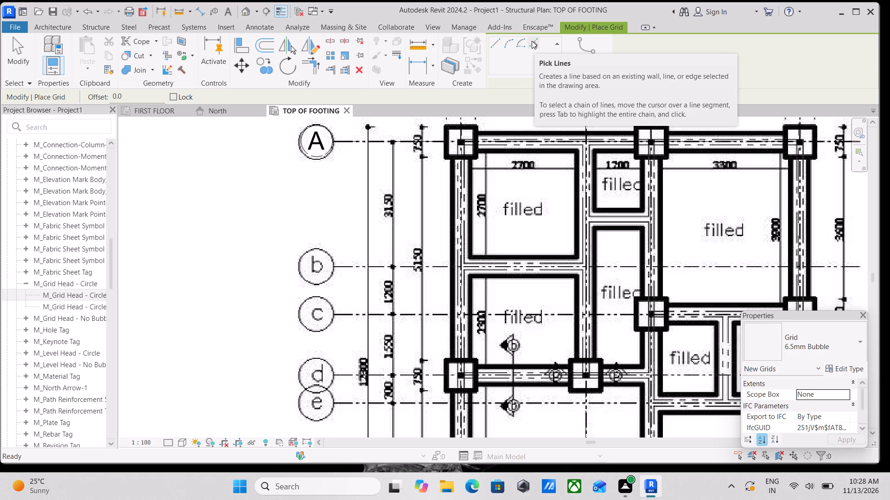
pyautogui.scroll(1, 331, 258)
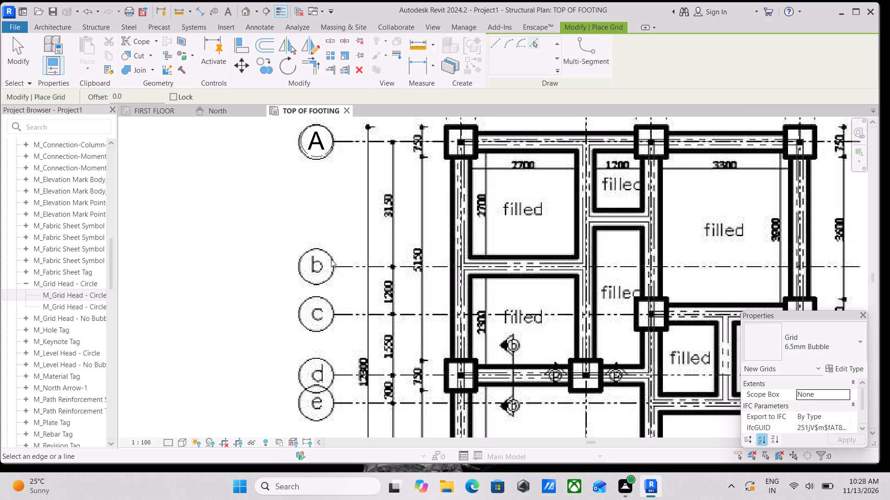
pyautogui.scroll(2, 331, 259)
pyautogui.scroll(-3, 402, 221)
pyautogui.moveTo(464, 212); pyautogui.dragTo(472, 266, button='middle')
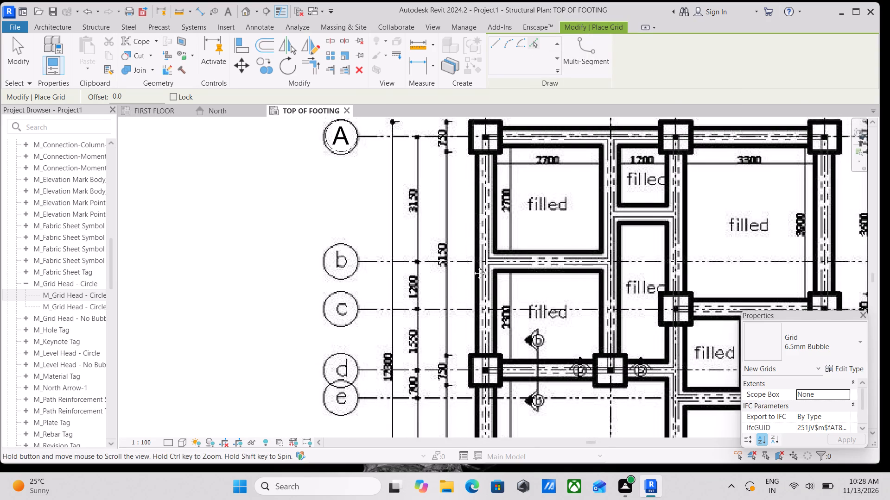
pyautogui.moveTo(472, 266); pyautogui.dragTo(478, 298, button='middle')
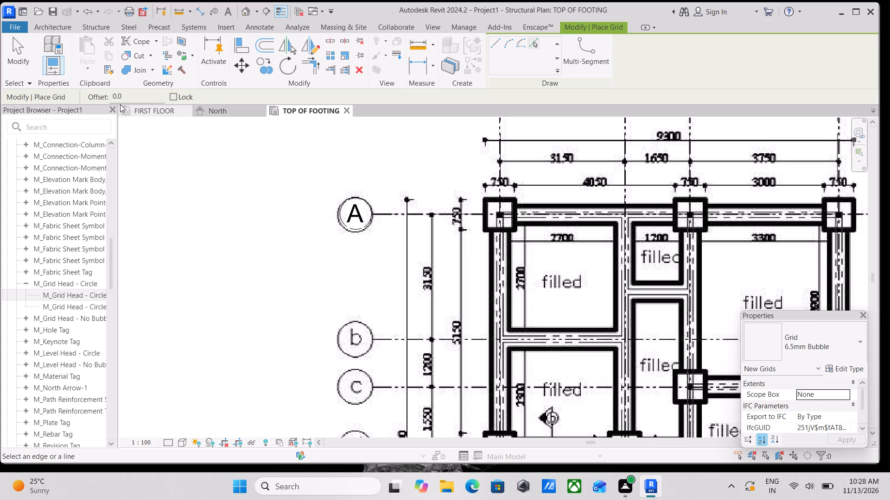
pyautogui.moveTo(128, 90); pyautogui.dragTo(88, 90)
pyautogui.moveTo(152, 98); pyautogui.dragTo(110, 99)
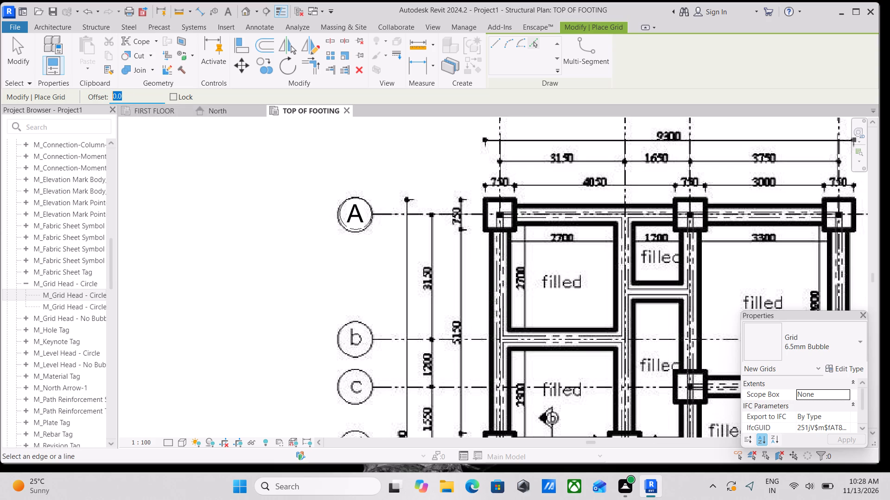
pyautogui.moveTo(110, 99); pyautogui.dragTo(110, 99)
pyautogui.write('3150')
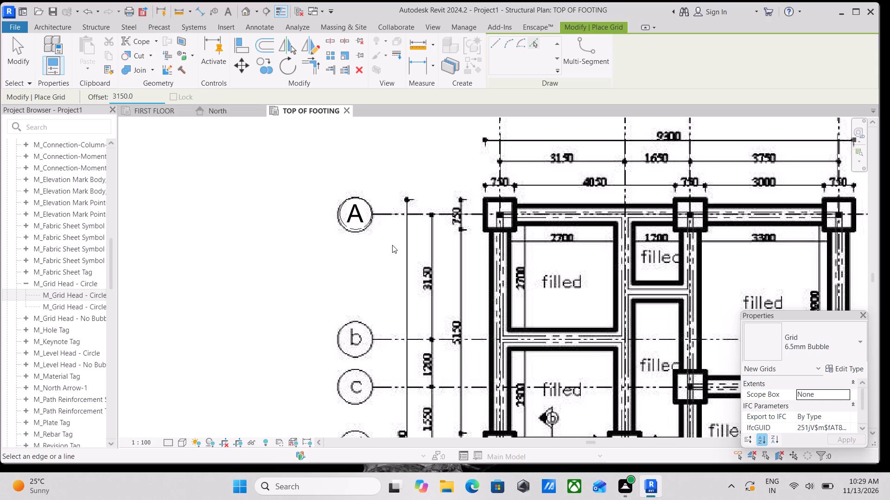
pyautogui.click(540, 40)
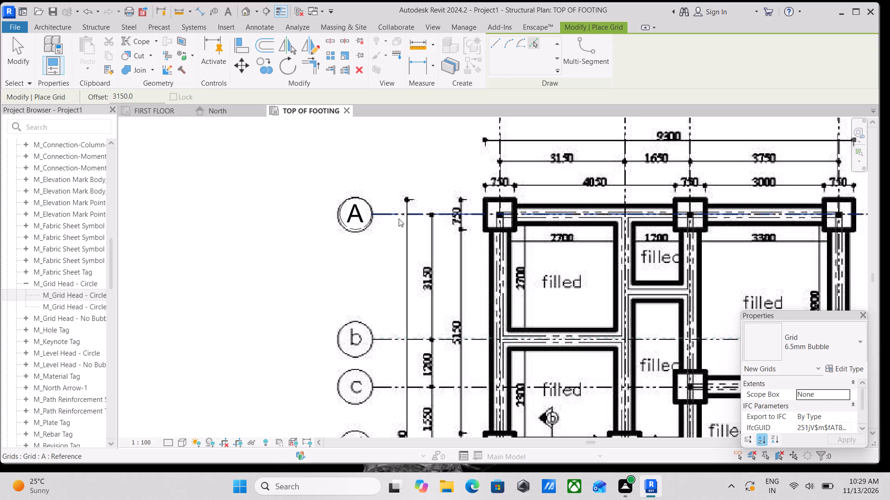
pyautogui.moveTo(396, 219); pyautogui.dragTo(306, 180, button='middle')
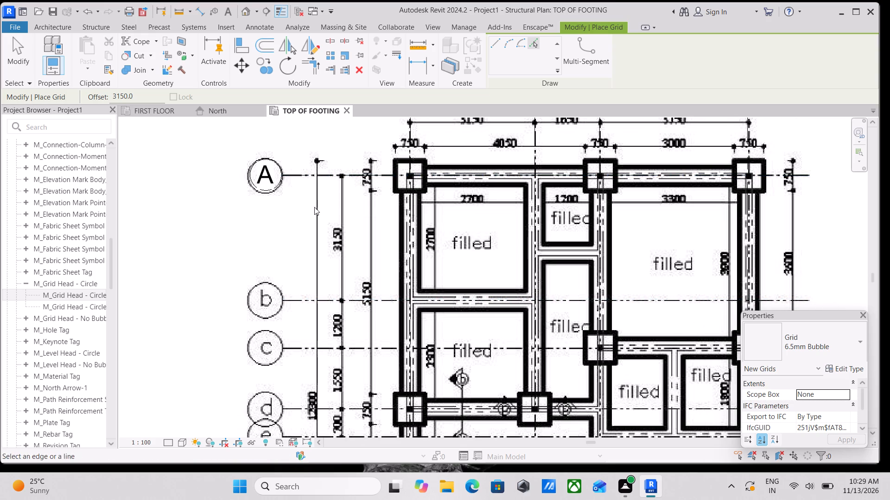
pyautogui.click(297, 177)
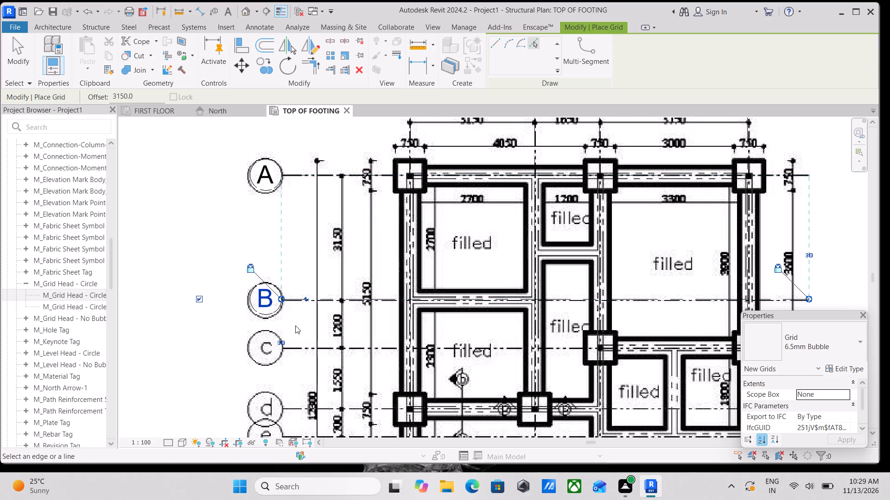
pyautogui.scroll(3, 296, 320)
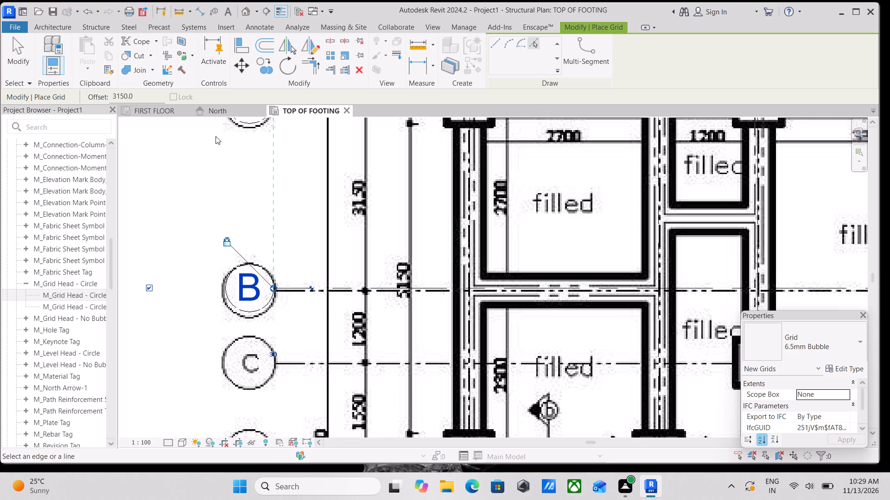
# Place a grid with Pick Lines at a 1200 mm offset below grid B, along line c of the plan image.
pyautogui.scroll(-2, 292, 212)
pyautogui.scroll(-1, 339, 237)
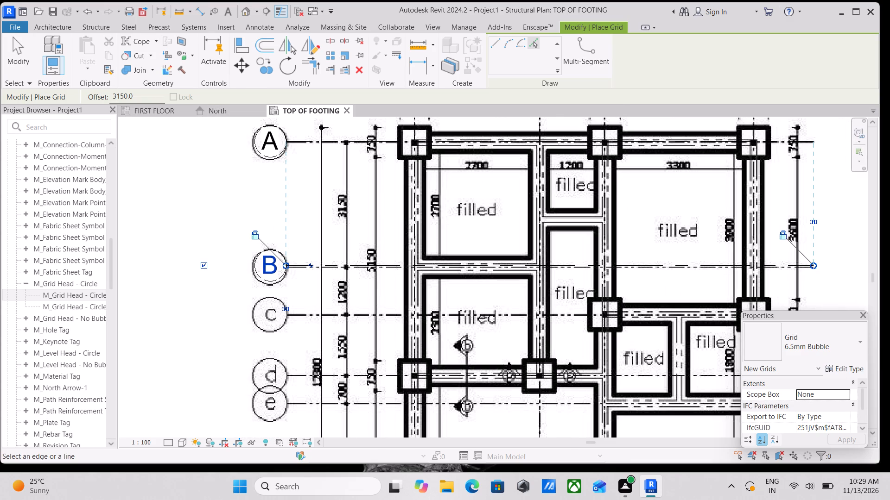
pyautogui.moveTo(152, 99); pyautogui.dragTo(61, 101)
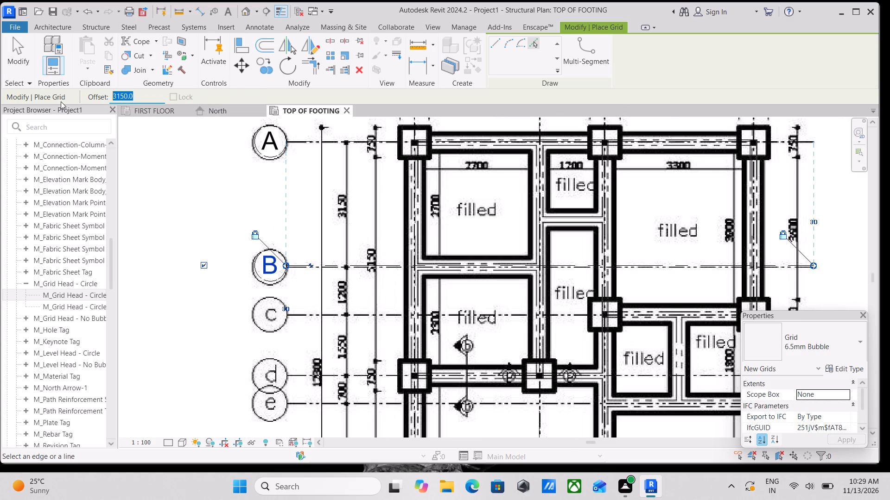
pyautogui.write('1200')
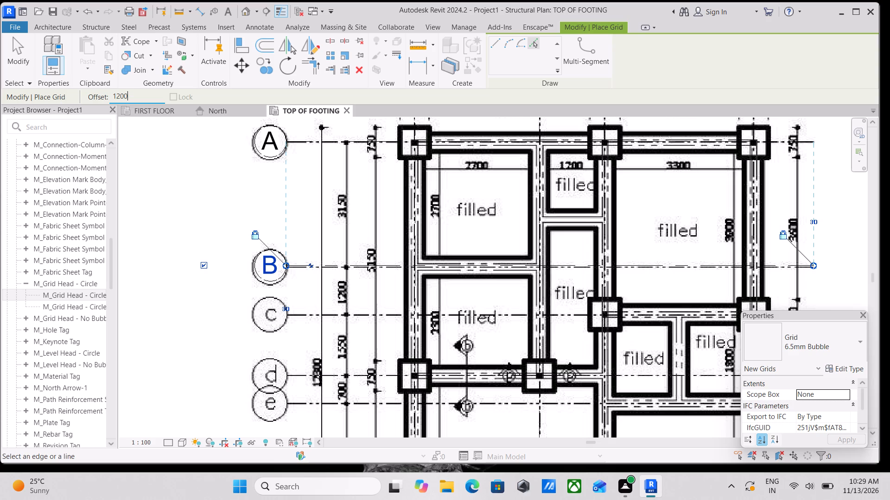
pyautogui.press('Return')
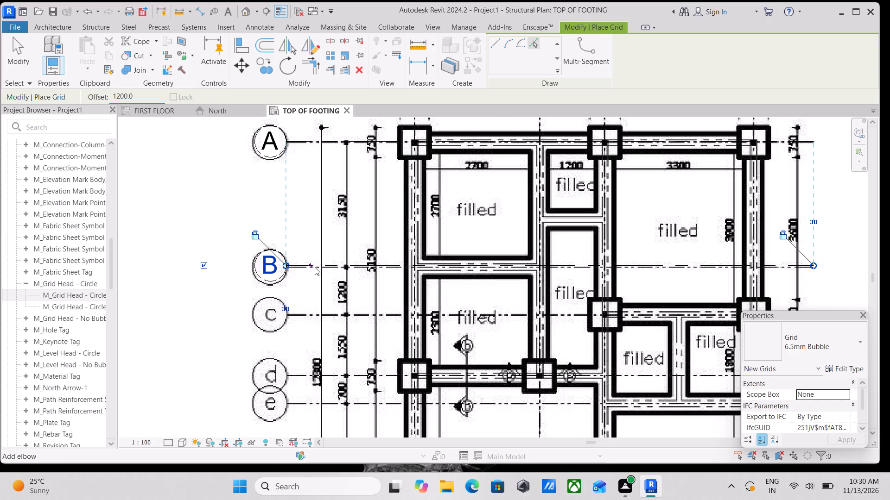
pyautogui.scroll(1, 305, 290)
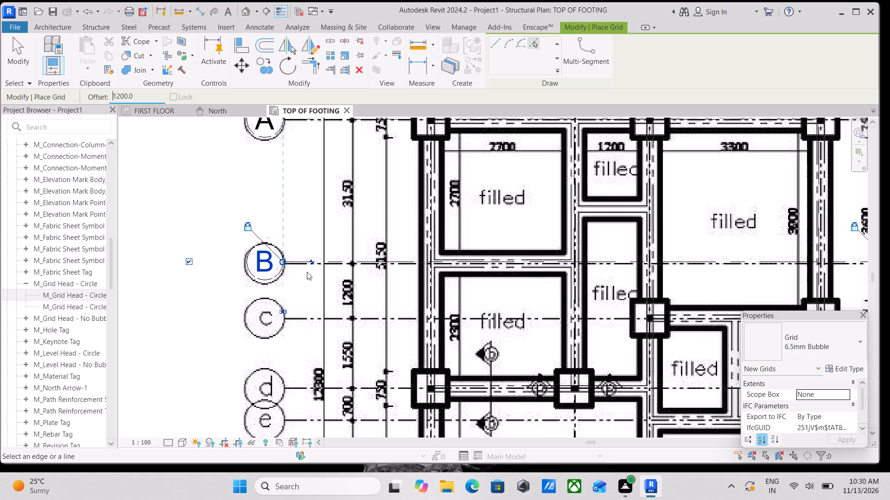
pyautogui.moveTo(304, 316); pyautogui.dragTo(315, 336, button='middle')
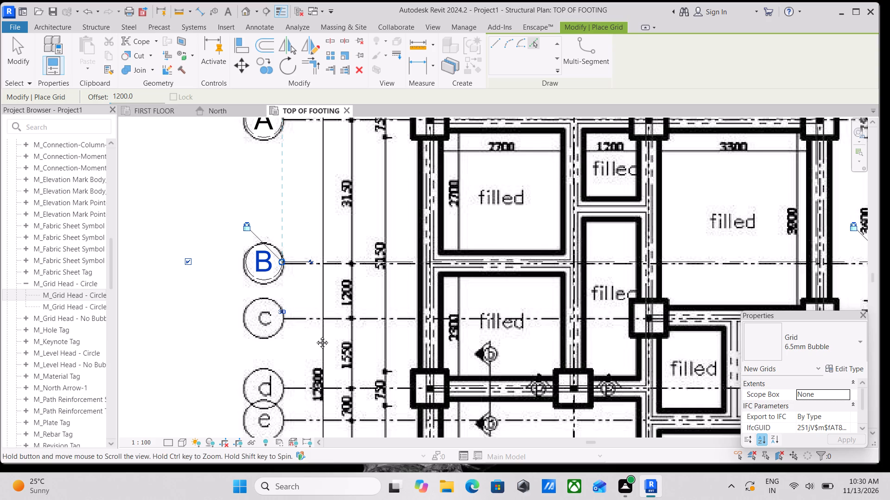
pyautogui.moveTo(315, 336); pyautogui.dragTo(331, 385, button='middle')
pyautogui.moveTo(327, 330); pyautogui.dragTo(216, 293, button='middle')
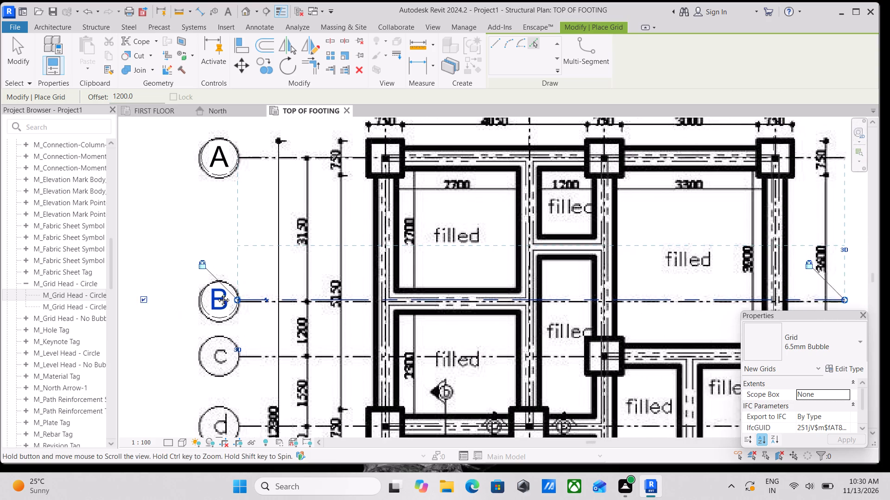
pyautogui.moveTo(216, 293); pyautogui.dragTo(200, 290, button='middle')
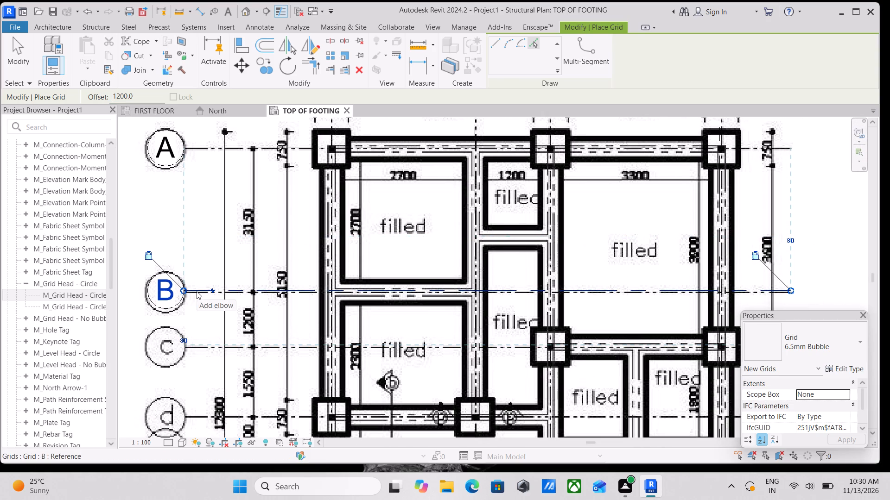
pyautogui.scroll(-1, 213, 346)
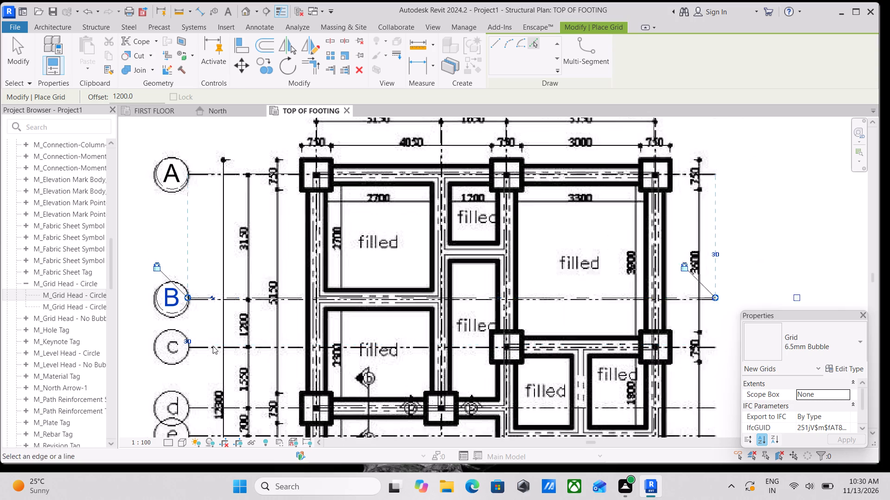
pyautogui.scroll(-1, 213, 346)
pyautogui.moveTo(213, 346); pyautogui.dragTo(319, 363, button='middle')
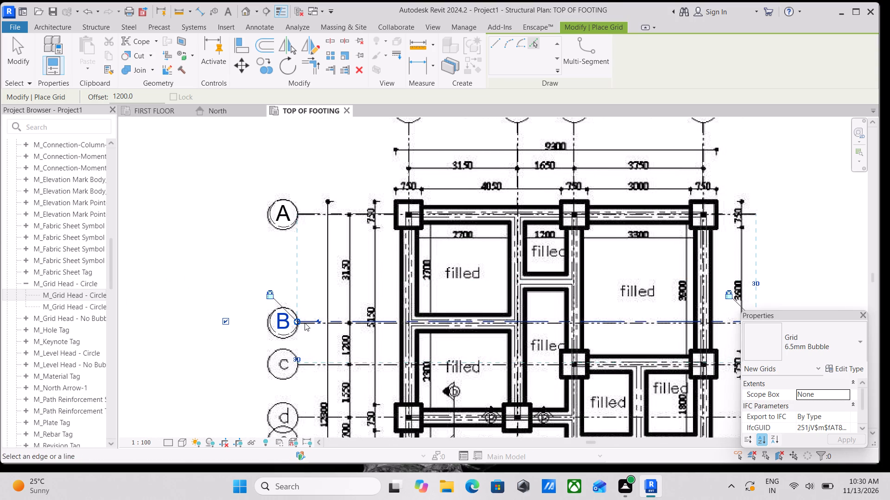
pyautogui.scroll(-3, 307, 322)
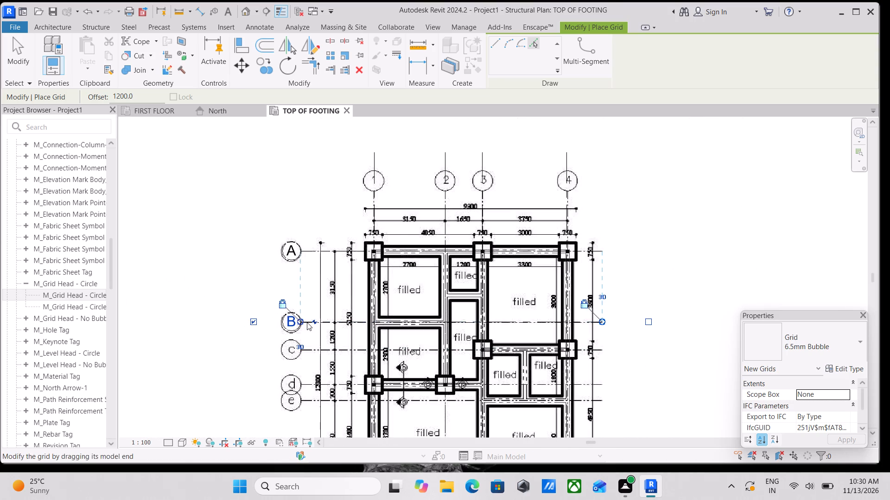
pyautogui.scroll(13, 307, 322)
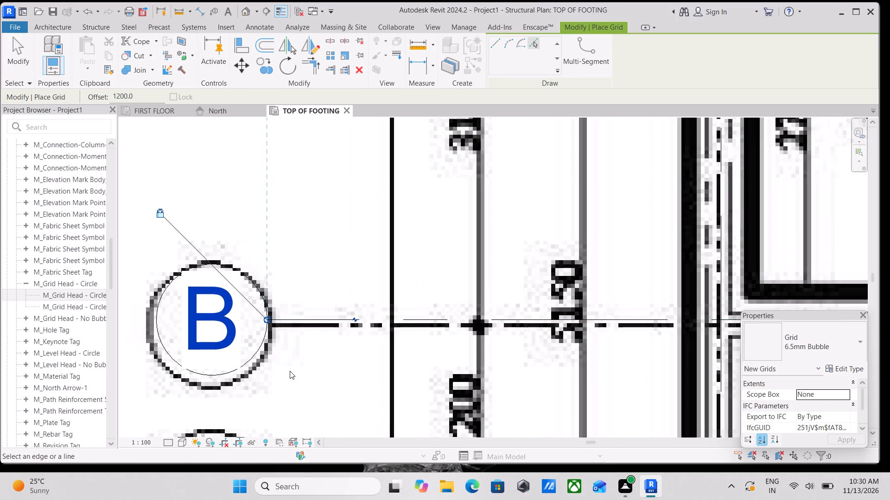
pyautogui.scroll(-4, 313, 333)
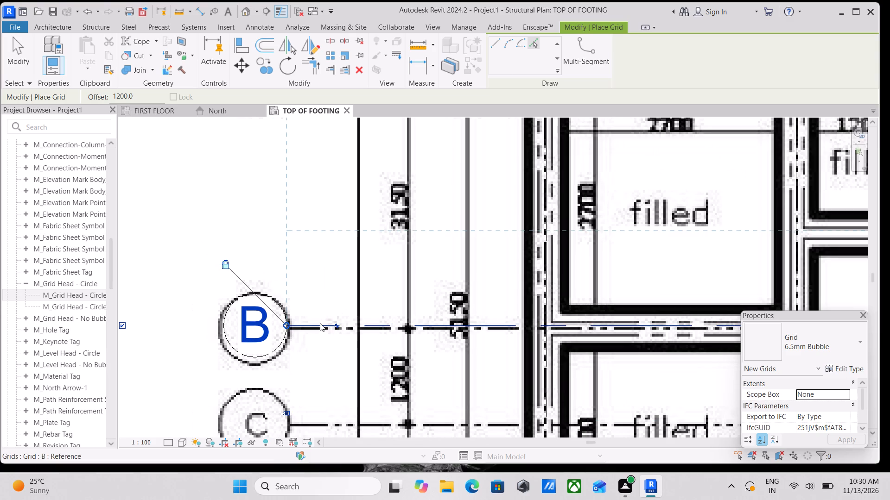
pyautogui.scroll(-3, 275, 323)
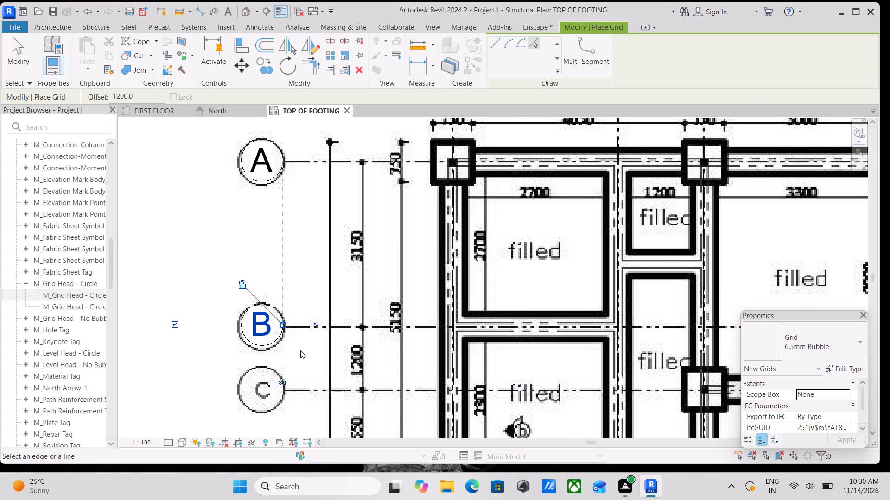
pyautogui.click(300, 326)
# Place a grid with Pick Lines at a 1550 mm offset below grid C, along line d of the plan image.
pyautogui.moveTo(301, 375); pyautogui.dragTo(333, 287, button='middle')
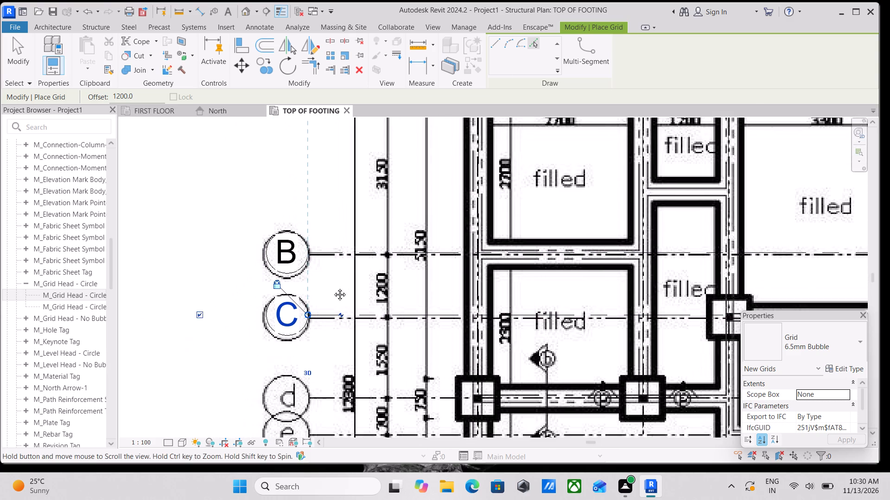
pyautogui.moveTo(333, 287); pyautogui.dragTo(333, 287, button='middle')
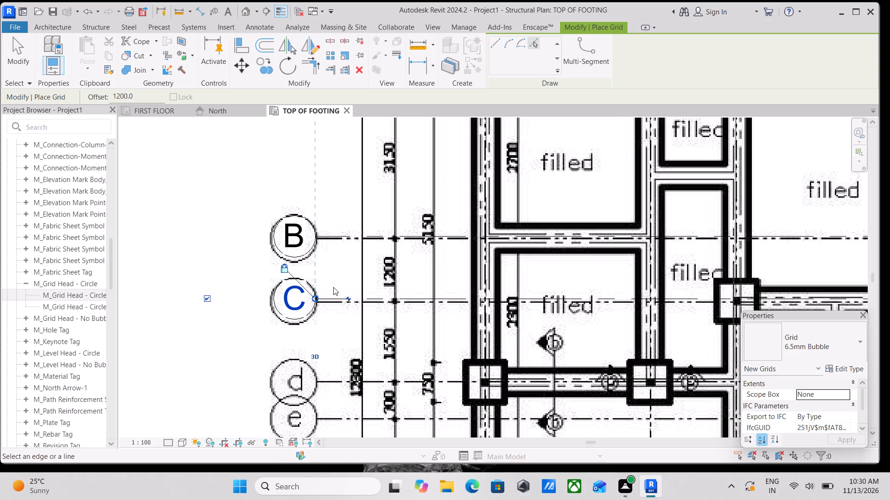
pyautogui.scroll(-2, 343, 333)
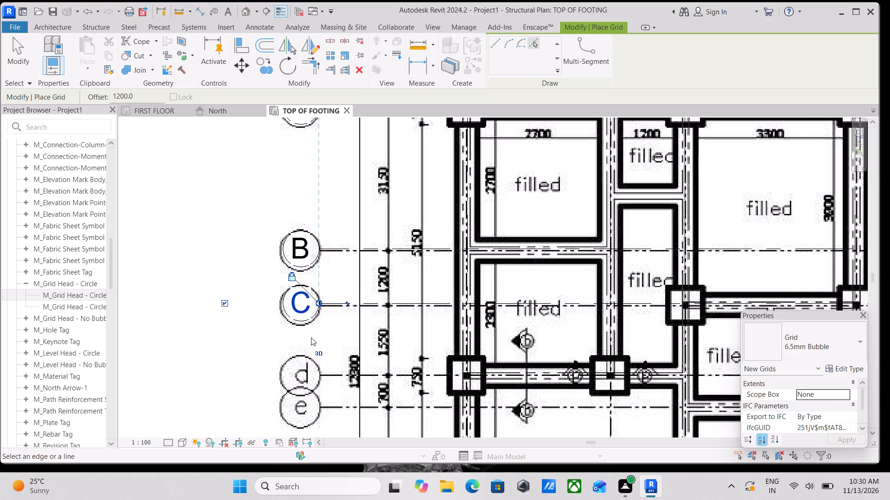
pyautogui.scroll(-2, 311, 337)
pyautogui.scroll(4, 337, 341)
pyautogui.moveTo(361, 336); pyautogui.dragTo(336, 332, button='middle')
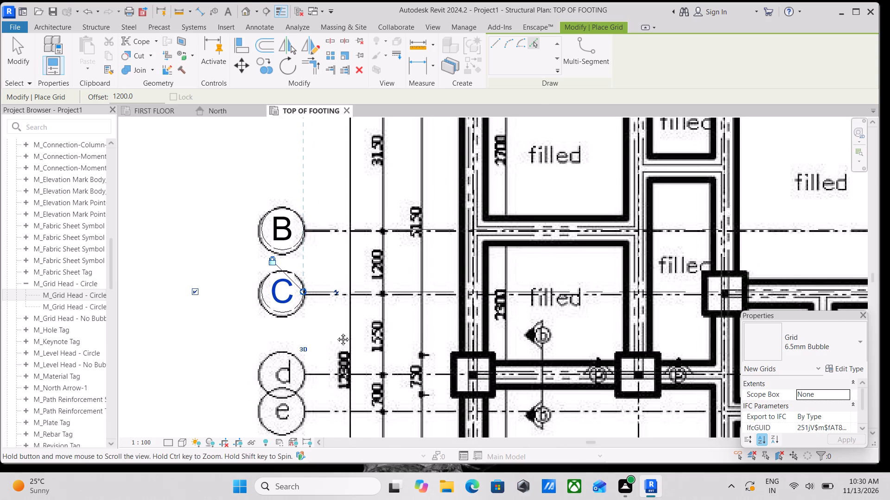
pyautogui.moveTo(336, 332); pyautogui.dragTo(264, 313, button='middle')
pyautogui.scroll(3, 203, 320)
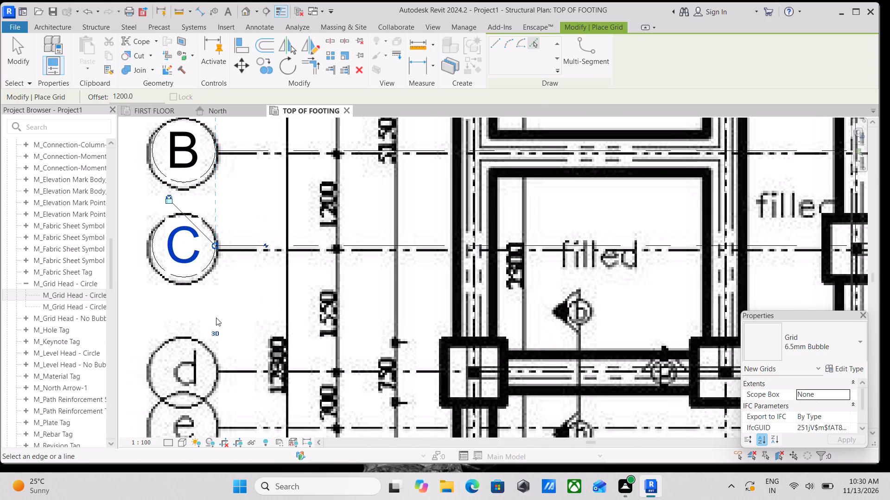
pyautogui.scroll(-4, 216, 318)
pyautogui.moveTo(227, 311); pyautogui.dragTo(295, 341, button='middle')
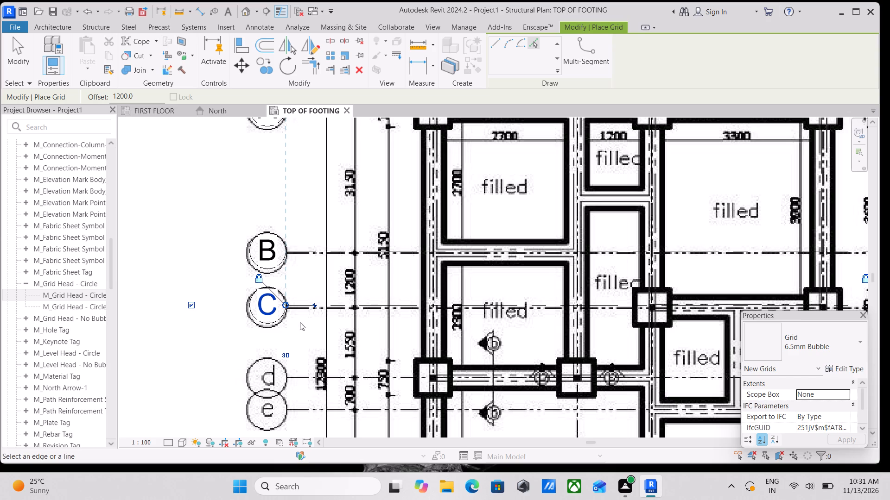
pyautogui.scroll(-1, 301, 341)
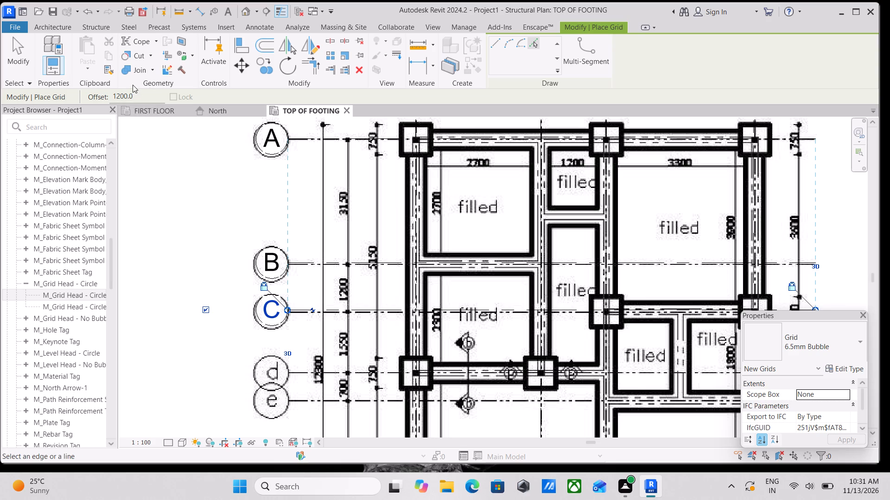
pyautogui.moveTo(133, 98); pyautogui.dragTo(81, 100)
pyautogui.write('1550')
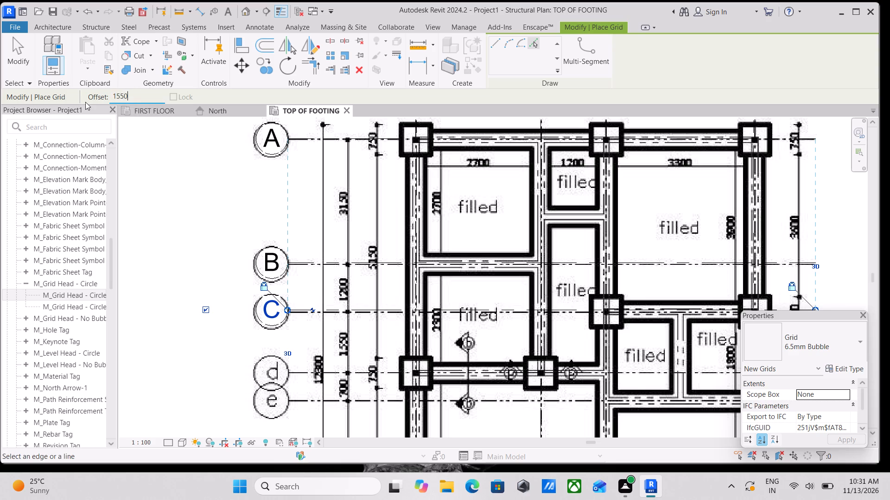
pyautogui.press('Return')
pyautogui.scroll(3, 292, 315)
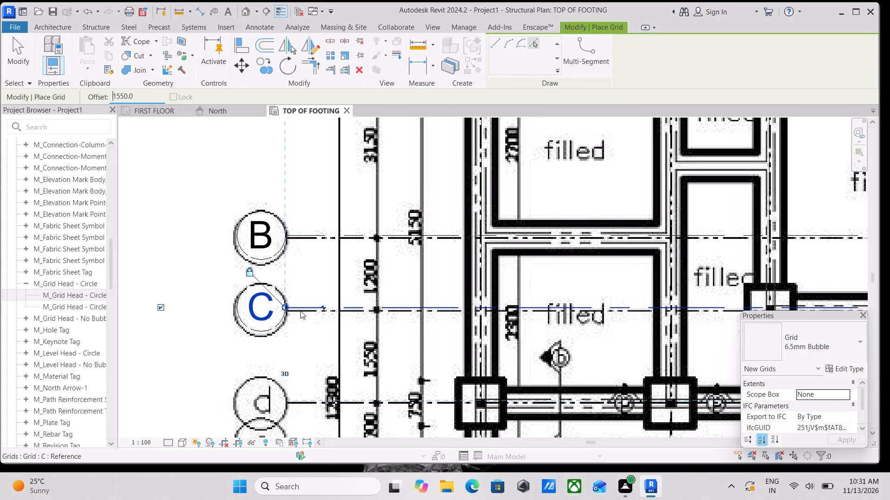
pyautogui.click(300, 311)
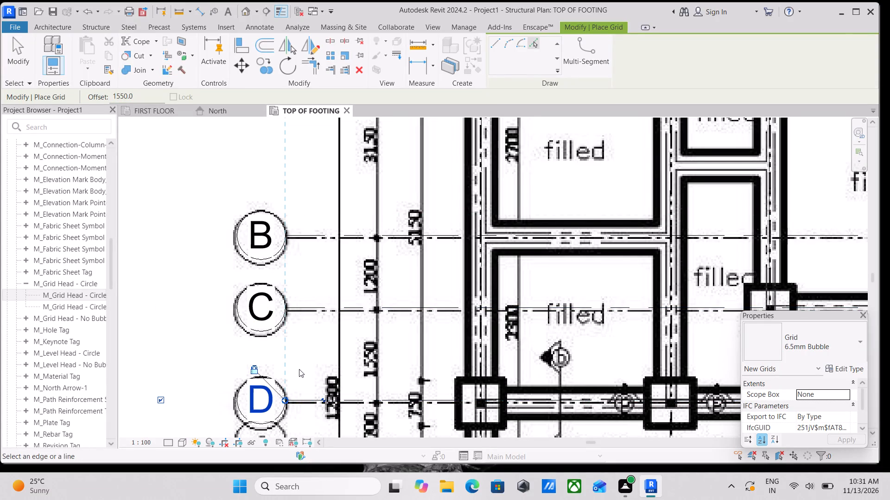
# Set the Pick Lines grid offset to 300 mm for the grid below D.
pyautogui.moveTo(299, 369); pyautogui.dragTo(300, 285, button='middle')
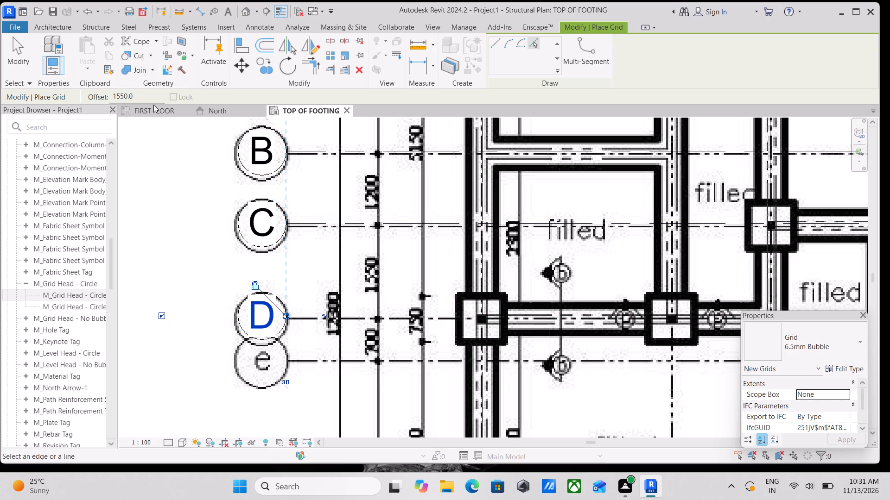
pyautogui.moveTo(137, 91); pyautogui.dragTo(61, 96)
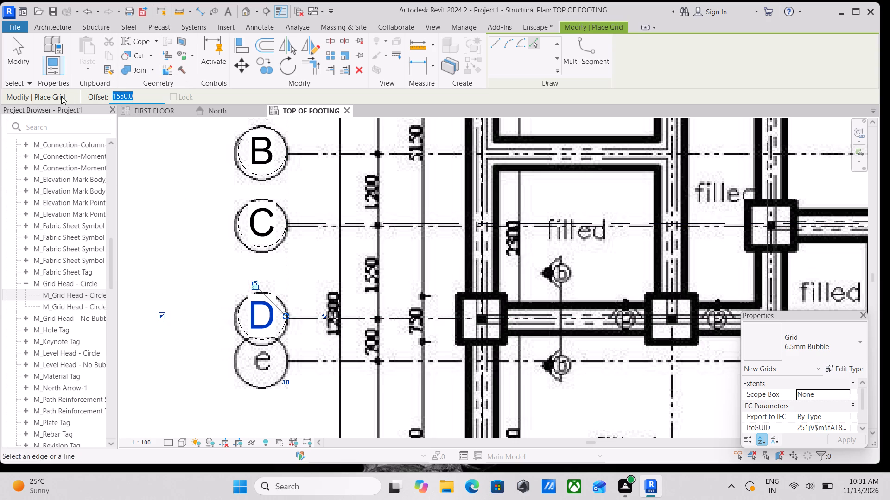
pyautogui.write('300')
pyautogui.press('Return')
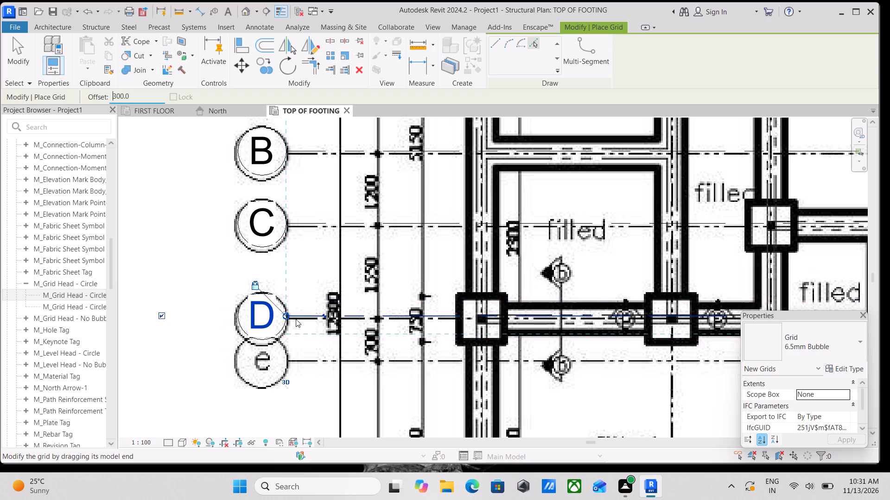
# Examine the plan image around grid D and line e to read the spacing between them.
pyautogui.scroll(4, 303, 319)
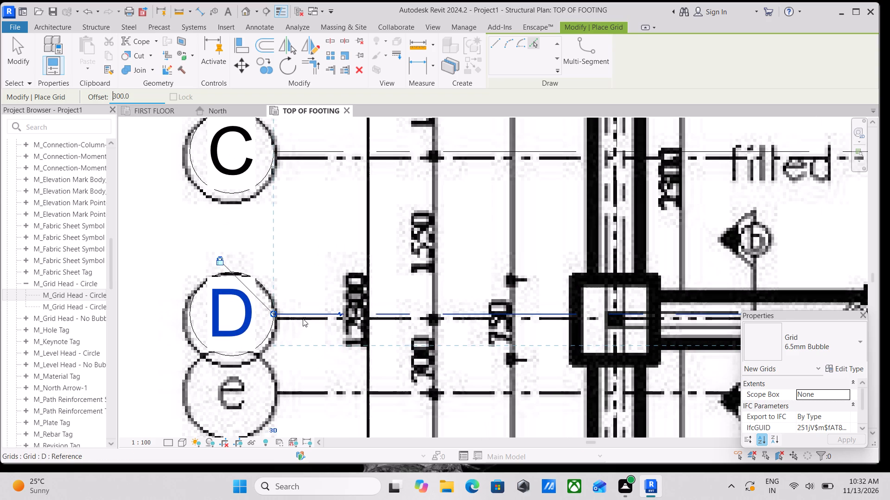
pyautogui.scroll(1, 303, 319)
pyautogui.scroll(-1, 303, 319)
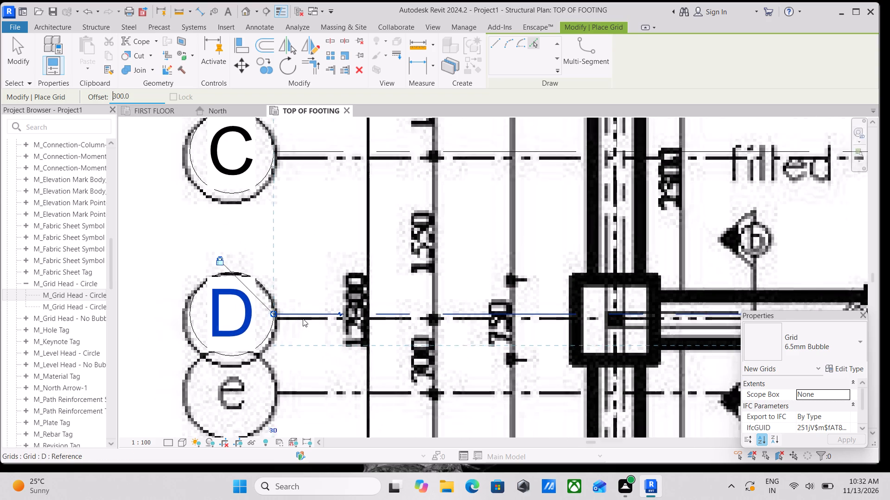
pyautogui.scroll(-2, 303, 319)
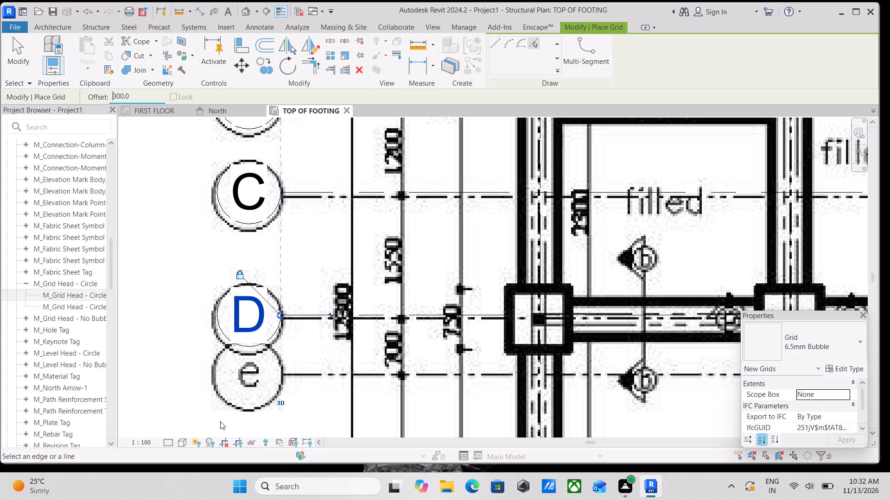
pyautogui.scroll(-3, 223, 415)
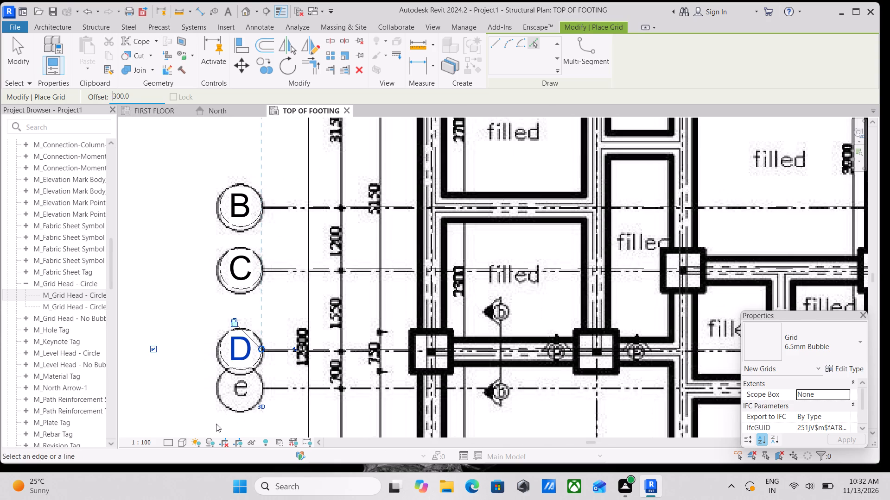
pyautogui.moveTo(364, 421); pyautogui.dragTo(367, 285, button='middle')
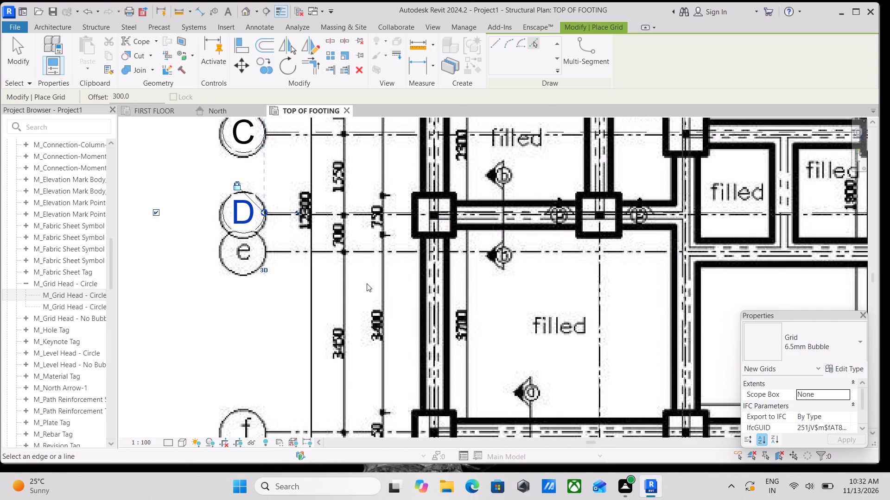
pyautogui.moveTo(372, 268); pyautogui.dragTo(373, 302, button='middle')
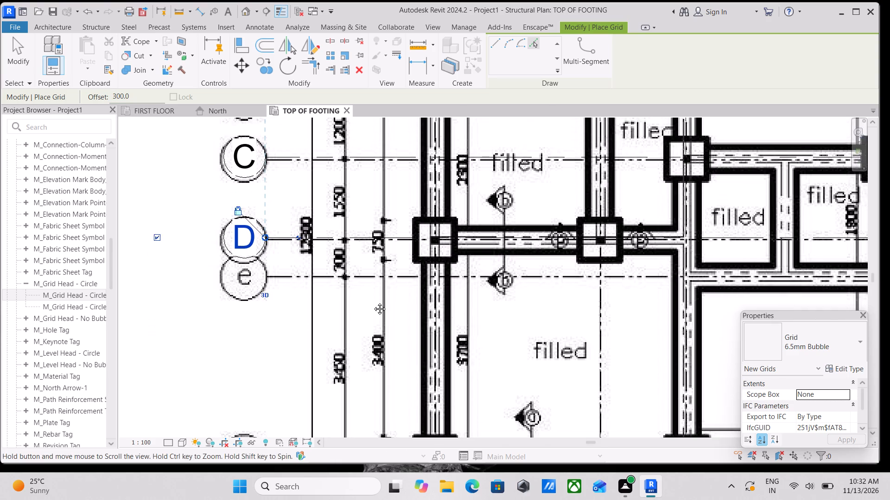
pyautogui.moveTo(373, 302); pyautogui.dragTo(373, 321, button='middle')
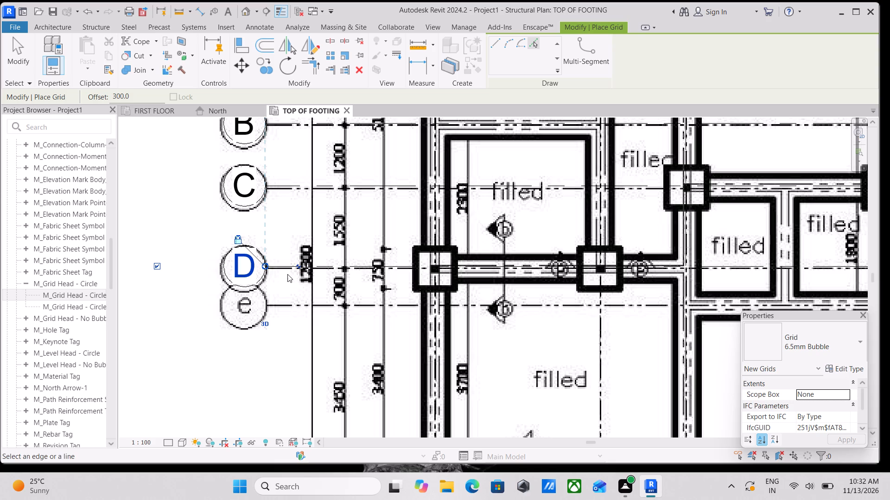
pyautogui.scroll(-4, 285, 270)
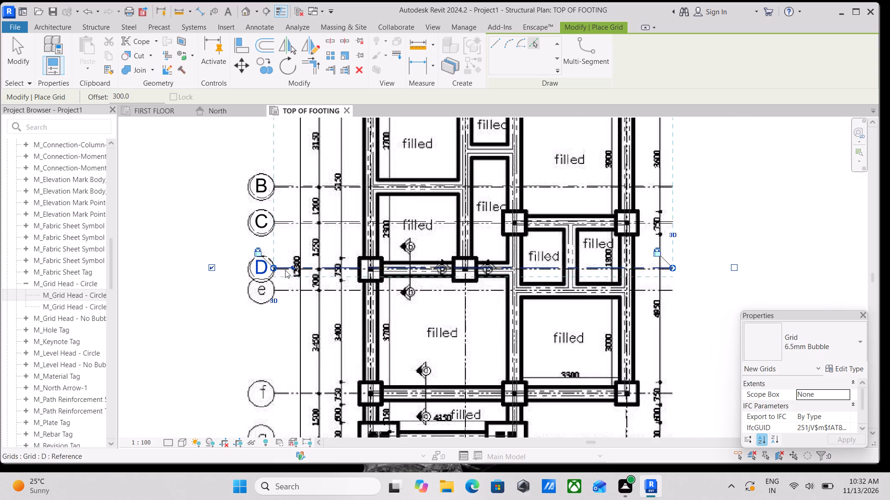
pyautogui.scroll(-2, 285, 270)
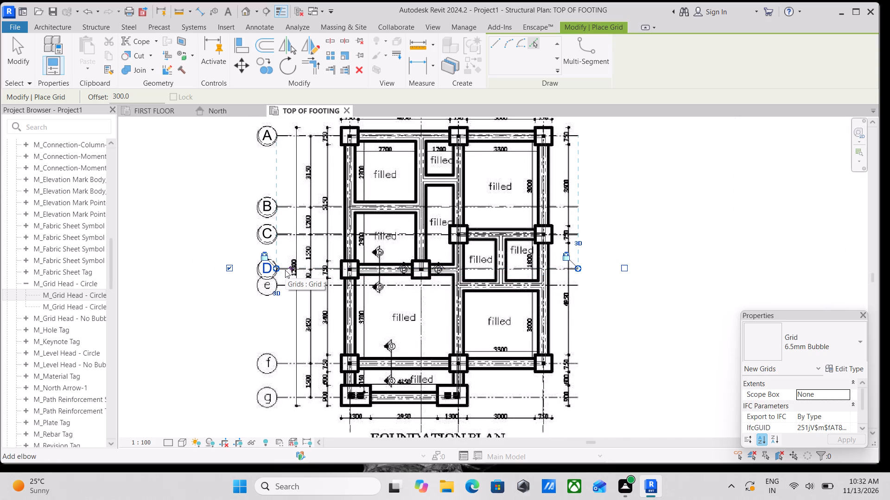
pyautogui.scroll(1, 285, 270)
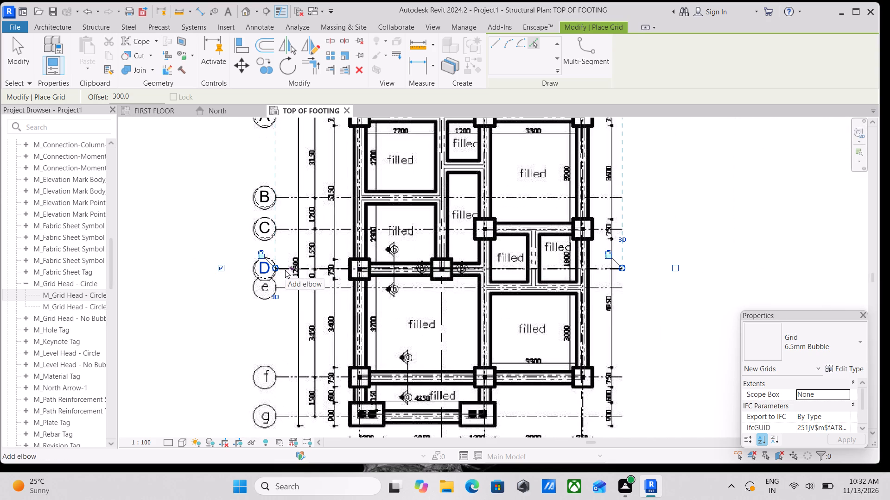
pyautogui.scroll(3, 285, 270)
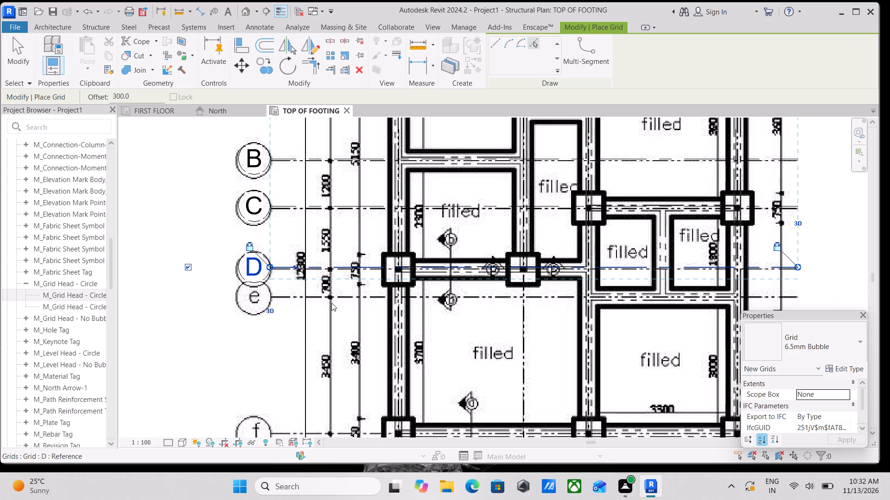
pyautogui.scroll(-2, 292, 339)
pyautogui.moveTo(292, 339); pyautogui.dragTo(302, 239, button='middle')
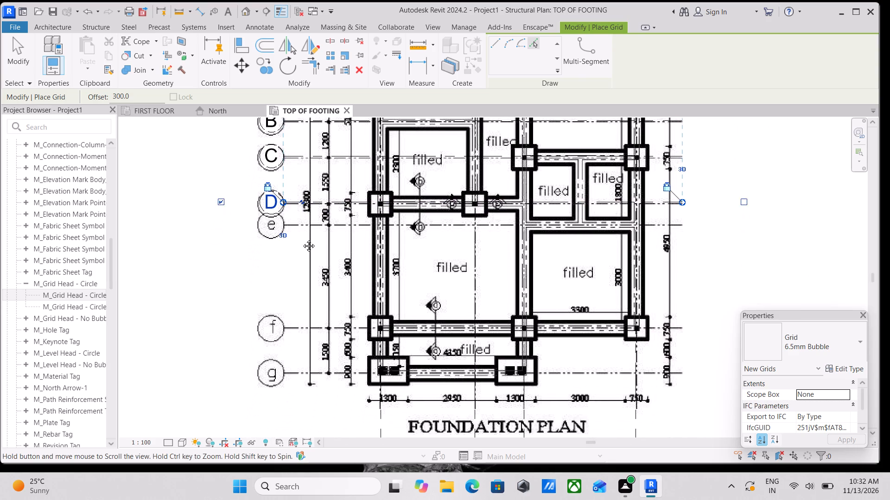
pyautogui.moveTo(302, 239); pyautogui.dragTo(302, 236, button='middle')
pyautogui.scroll(4, 283, 214)
pyautogui.moveTo(310, 214); pyautogui.dragTo(313, 359, button='middle')
pyautogui.scroll(4, 343, 327)
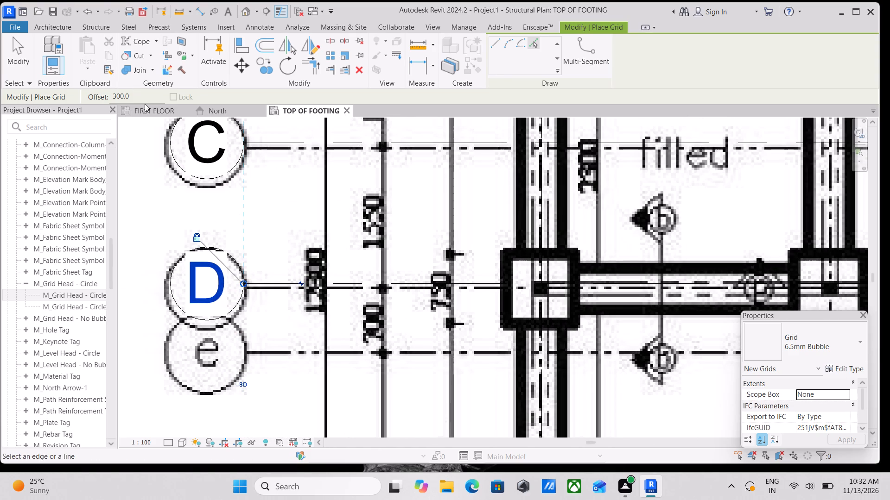
# Place a grid with Pick Lines at a 700 mm offset below grid D, along line e, and end the Grid command.
pyautogui.moveTo(137, 98); pyautogui.dragTo(67, 108)
pyautogui.write('700')
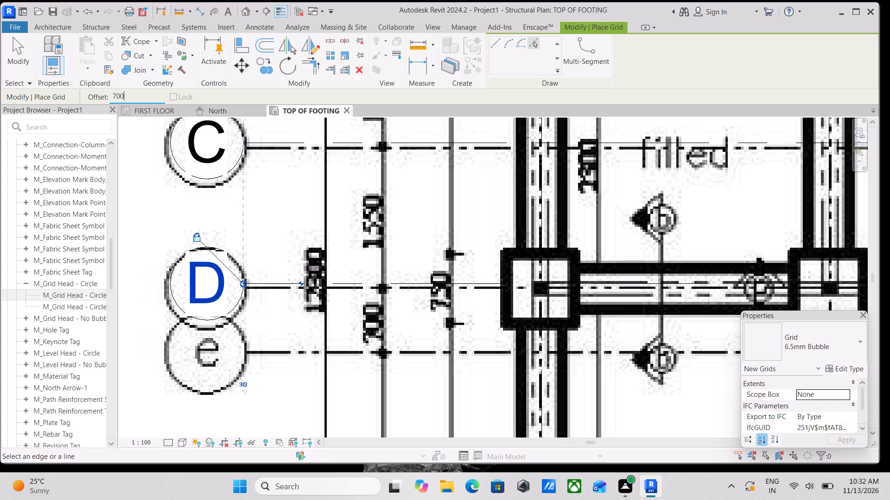
pyautogui.press('Return')
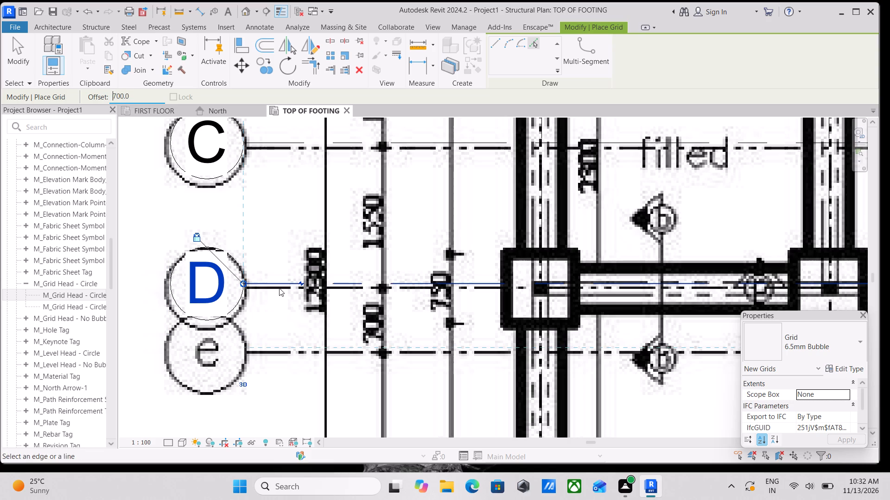
pyautogui.click(280, 285)
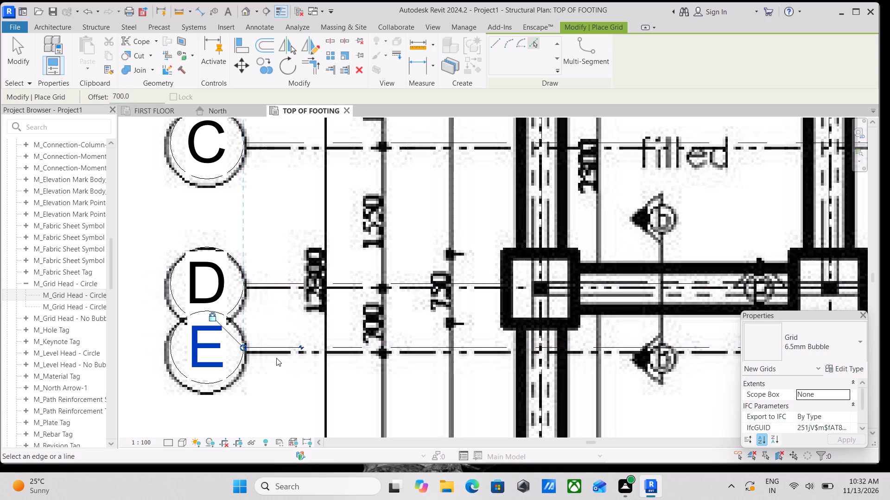
pyautogui.moveTo(276, 358); pyautogui.dragTo(274, 394, button='middle')
pyautogui.scroll(-4, 282, 386)
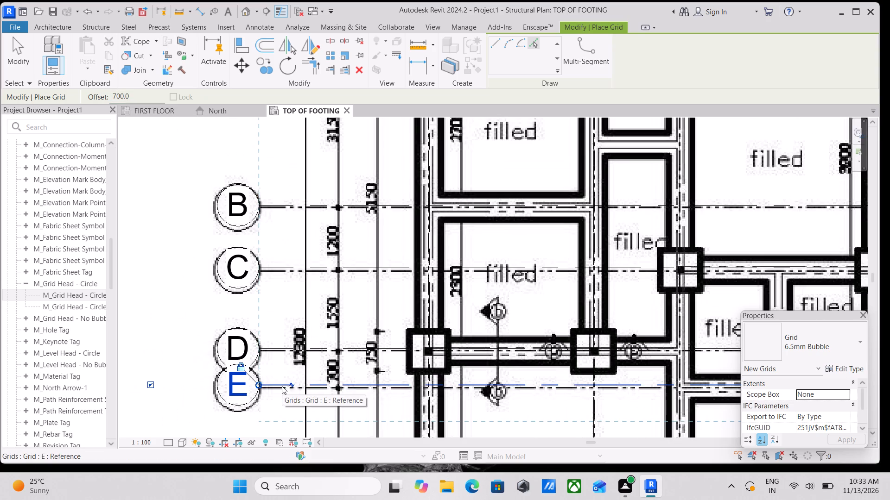
pyautogui.scroll(-2, 282, 386)
pyautogui.moveTo(282, 386); pyautogui.dragTo(287, 364, button='middle')
pyautogui.press('Escape')
pyautogui.scroll(-3, 287, 364)
pyautogui.press('Escape')
pyautogui.scroll(-3, 303, 344)
pyautogui.press('Escape')
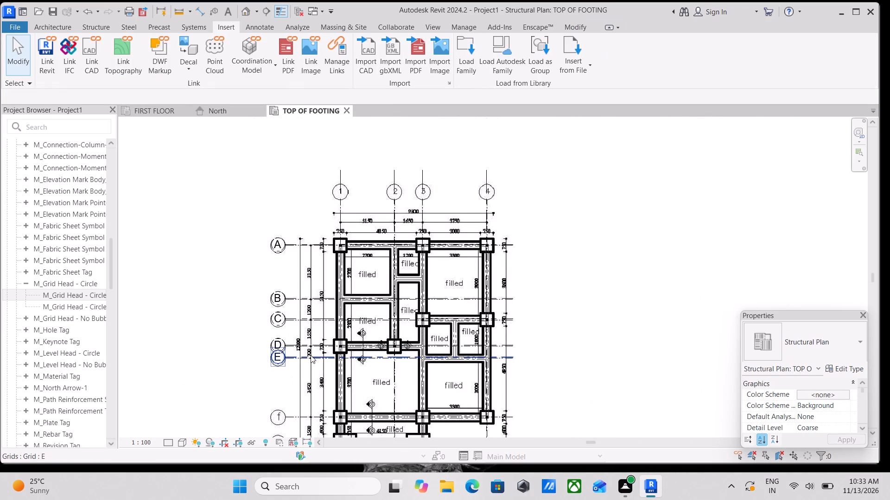
# Resize the foundation plan image from its lower-left corner to a height of about 18656 mm to fit the grids.
pyautogui.moveTo(315, 338); pyautogui.dragTo(333, 258, button='middle')
pyautogui.scroll(3, 319, 352)
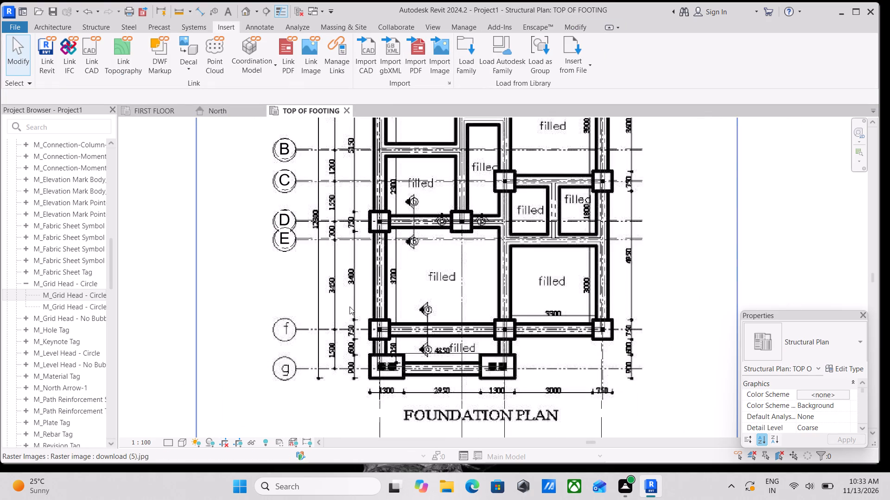
pyautogui.scroll(-3, 371, 358)
pyautogui.click(254, 265)
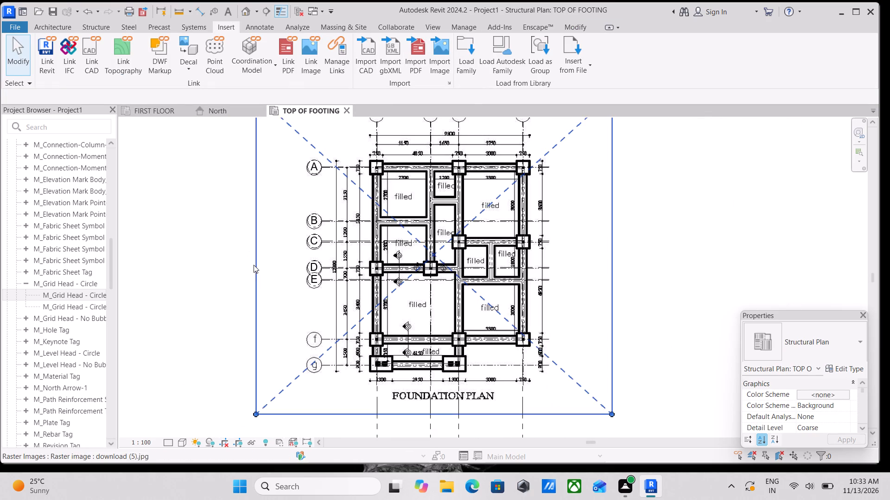
pyautogui.scroll(3, 272, 355)
pyautogui.scroll(3, 299, 382)
pyautogui.scroll(-2, 282, 380)
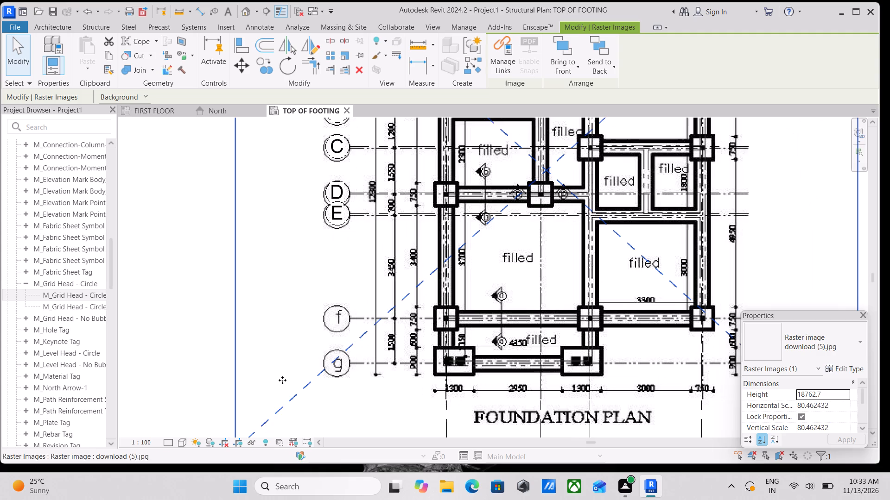
pyautogui.moveTo(282, 380); pyautogui.dragTo(320, 304, button='middle')
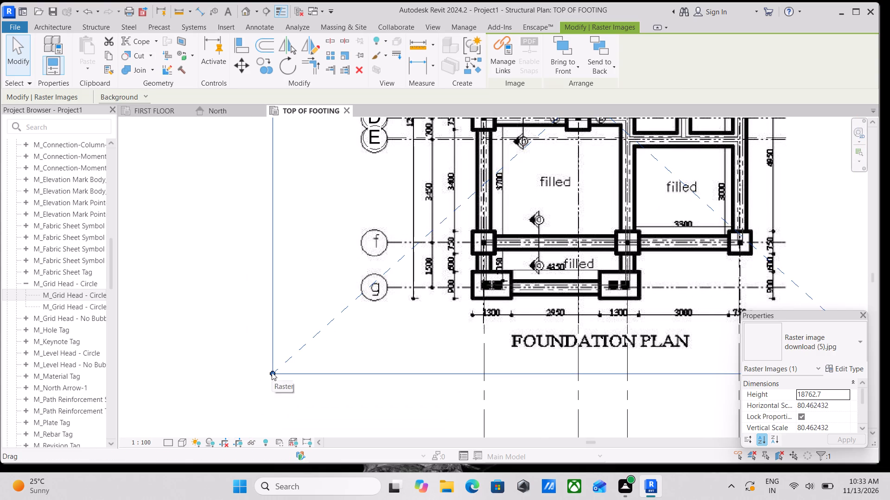
pyautogui.moveTo(272, 372); pyautogui.dragTo(272, 377)
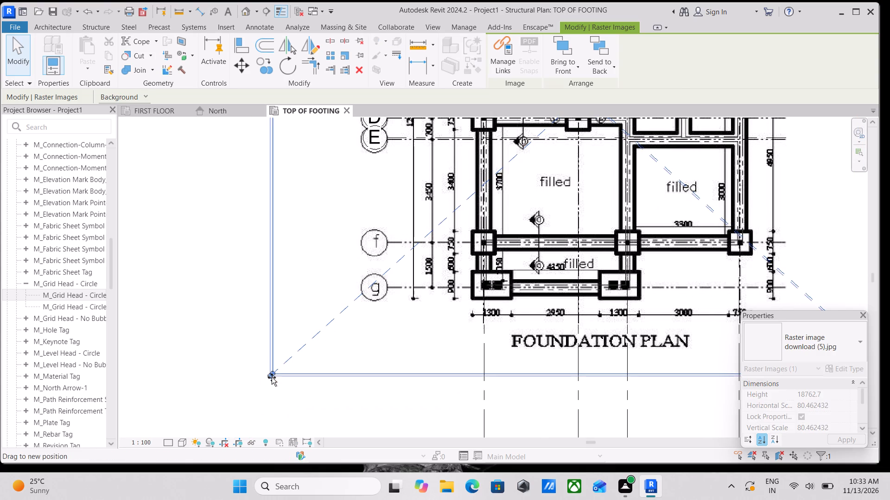
pyautogui.moveTo(272, 377); pyautogui.dragTo(273, 377)
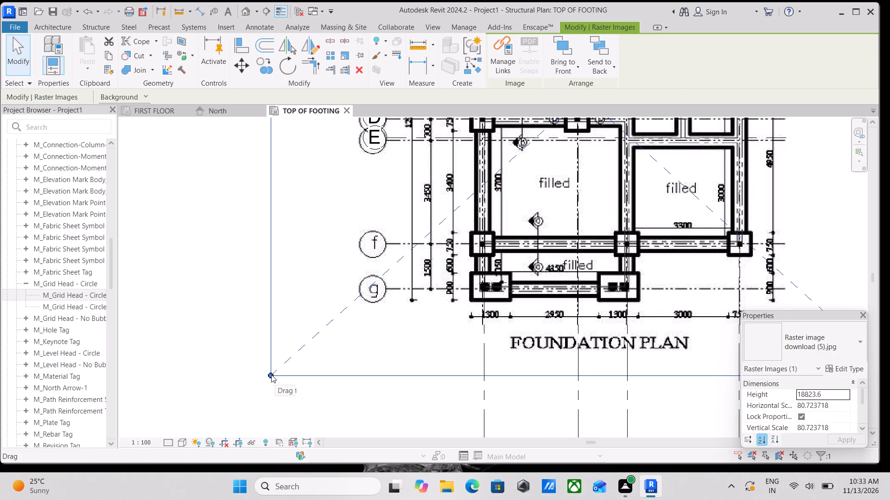
pyautogui.moveTo(271, 375); pyautogui.dragTo(273, 370)
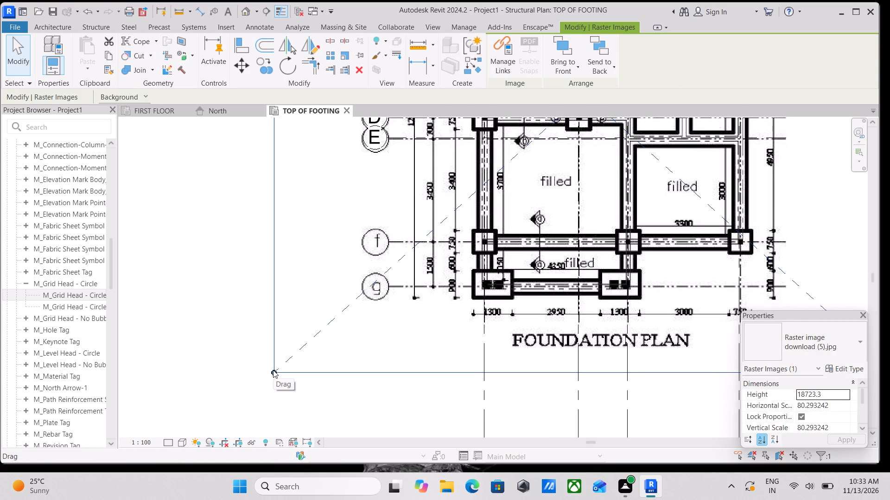
pyautogui.moveTo(289, 330); pyautogui.dragTo(288, 369, button='middle')
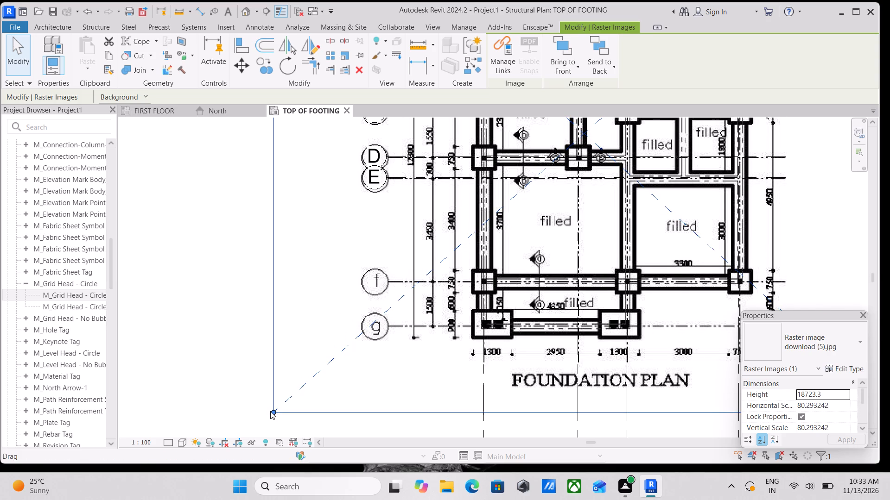
pyautogui.click(272, 411)
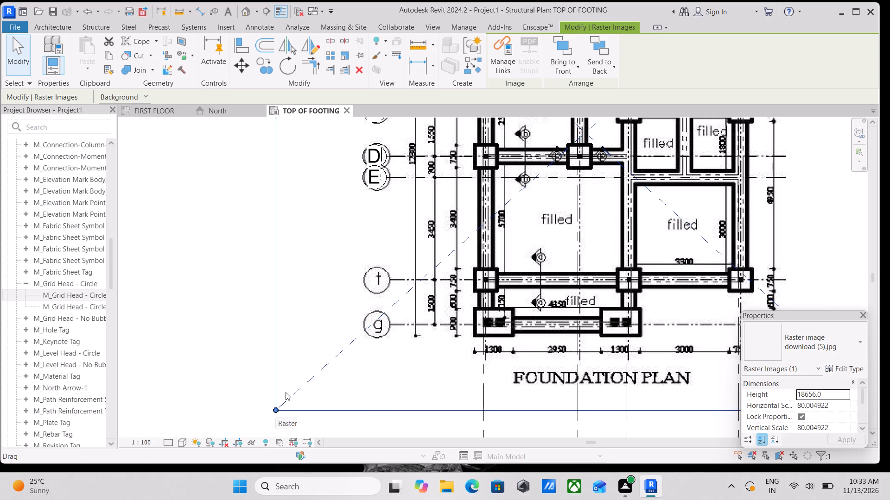
# Nudge the foundation plan image horizontally in small increments until its lines 1 to 4 align with the model grids.
pyautogui.scroll(-1, 354, 311)
pyautogui.moveTo(354, 311); pyautogui.dragTo(320, 382, button='middle')
pyautogui.moveTo(351, 280); pyautogui.dragTo(263, 450, button='middle')
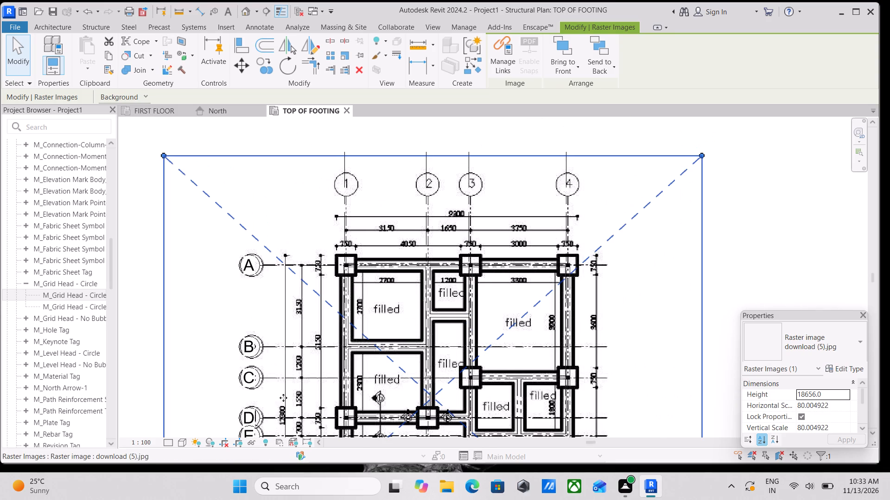
pyautogui.scroll(-1, 327, 308)
pyautogui.moveTo(478, 296); pyautogui.dragTo(431, 269, button='middle')
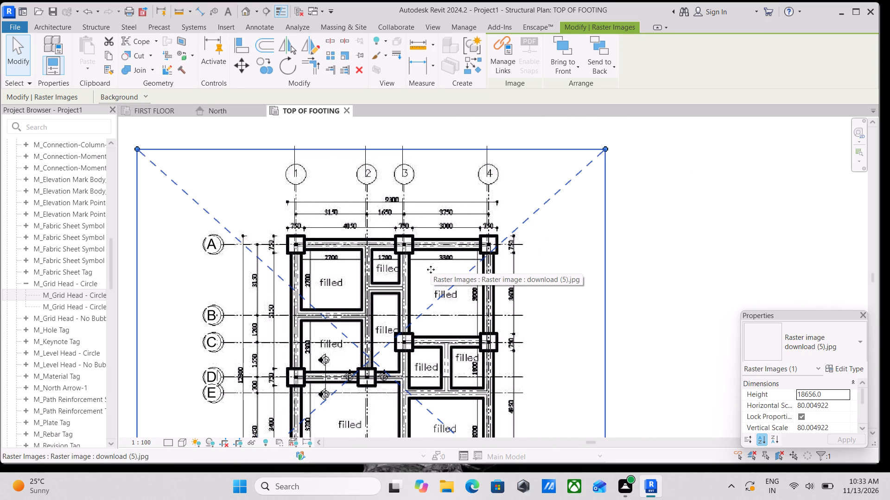
pyautogui.press('Left')
pyautogui.press('Left')
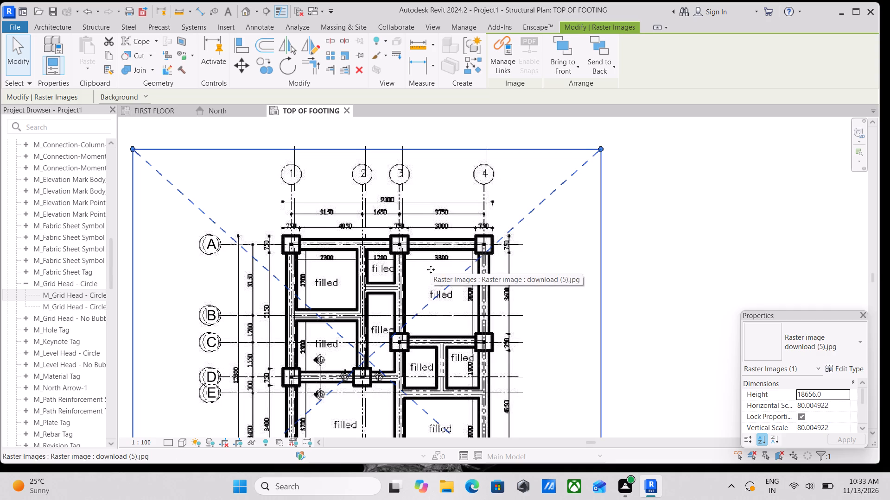
pyautogui.press('Right')
pyautogui.press('Right')
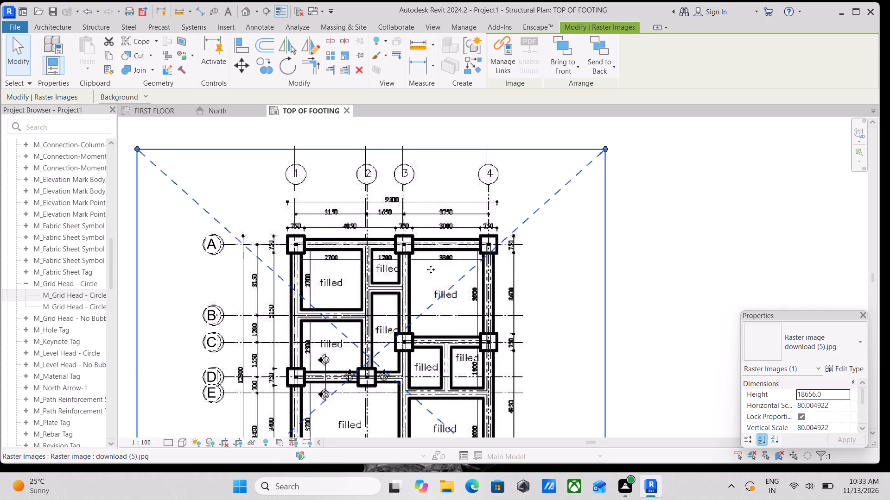
pyautogui.press('Left')
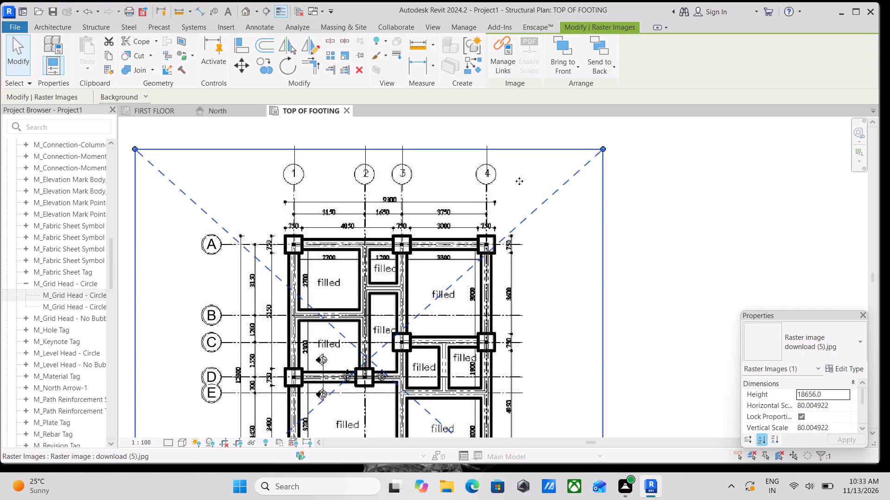
pyautogui.scroll(7, 339, 196)
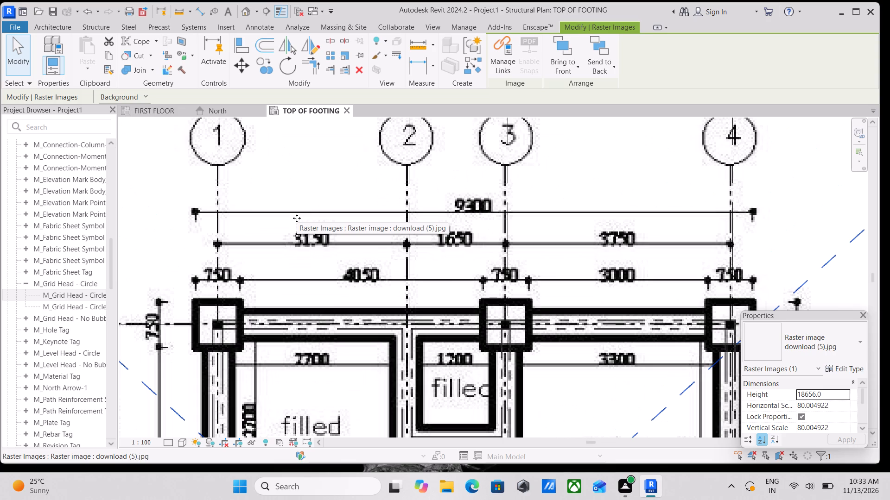
pyautogui.press('Left')
pyautogui.press('Right')
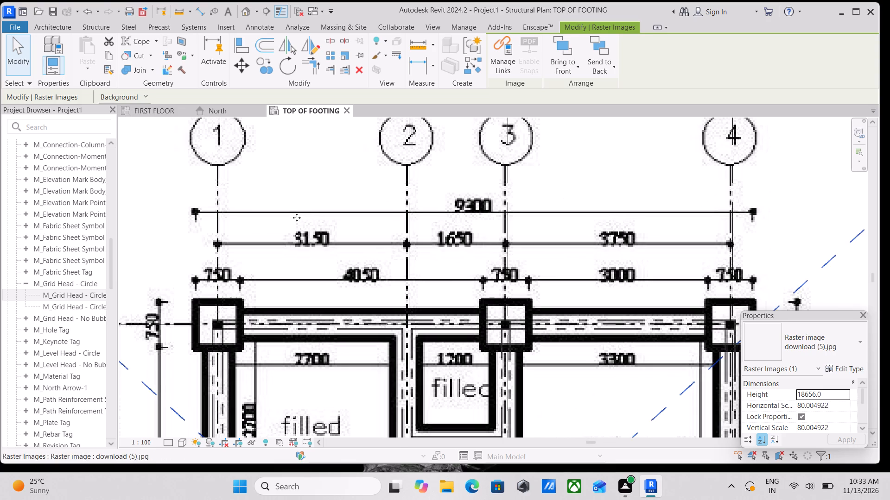
pyautogui.press('Right')
pyautogui.scroll(-2, 297, 218)
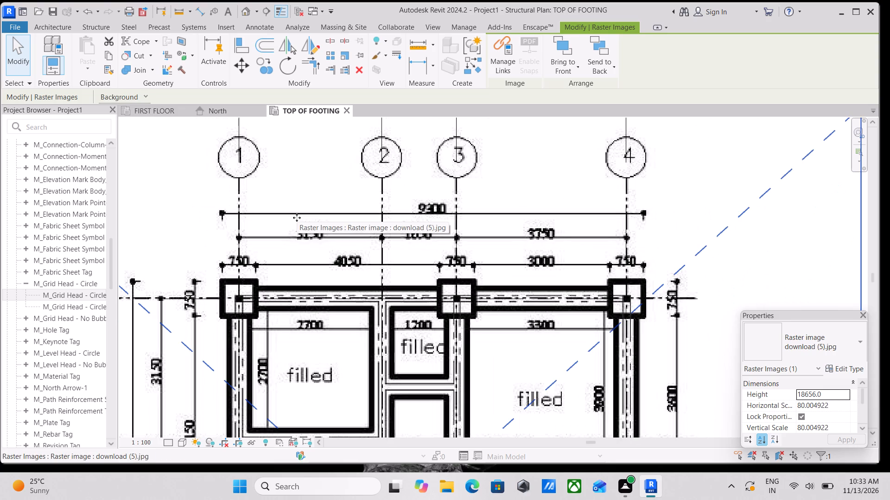
# Examine the plan image along the lettered grids to check their alignment and read the spacing between lines E and f.
pyautogui.scroll(-3, 349, 225)
pyautogui.moveTo(283, 274); pyautogui.dragTo(296, 250, button='middle')
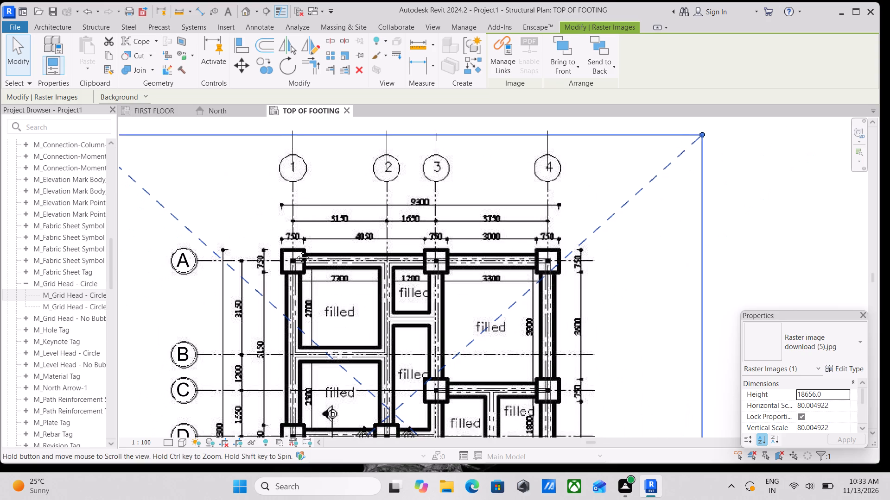
pyautogui.moveTo(296, 250); pyautogui.dragTo(349, 190, button='middle')
pyautogui.moveTo(260, 277); pyautogui.dragTo(319, 175, button='middle')
pyautogui.moveTo(310, 334); pyautogui.dragTo(294, 255, button='middle')
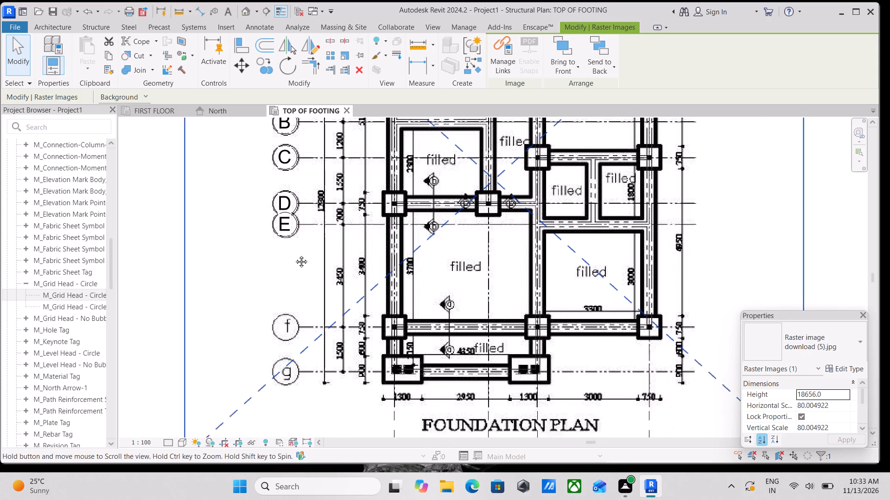
pyautogui.moveTo(294, 255); pyautogui.dragTo(294, 254, button='middle')
pyautogui.scroll(4, 305, 313)
pyautogui.moveTo(268, 215); pyautogui.dragTo(292, 333, button='middle')
pyautogui.scroll(-2, 298, 269)
pyautogui.moveTo(304, 290); pyautogui.dragTo(263, 230, button='middle')
pyautogui.scroll(3, 325, 325)
pyautogui.scroll(3, 283, 329)
pyautogui.scroll(-4, 283, 329)
pyautogui.moveTo(265, 250); pyautogui.dragTo(286, 317, button='middle')
pyautogui.scroll(-1, 265, 250)
pyautogui.scroll(3, 286, 317)
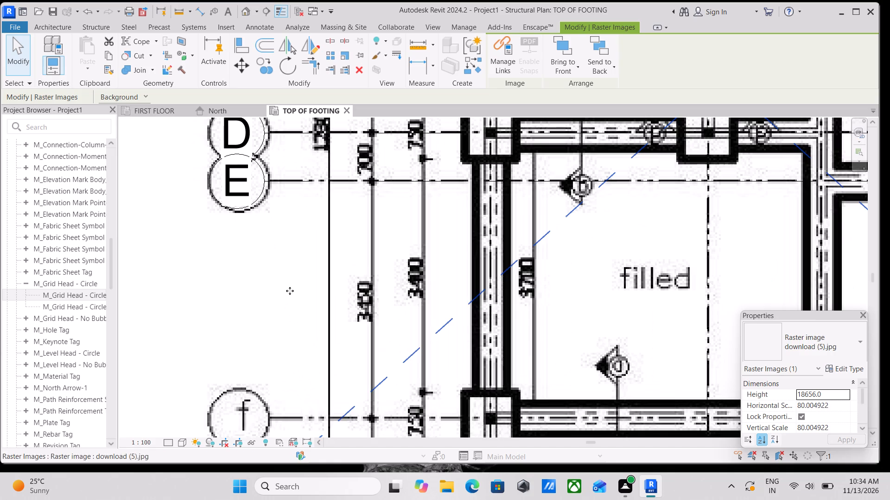
pyautogui.moveTo(290, 291); pyautogui.dragTo(301, 328, button='middle')
pyautogui.moveTo(287, 323); pyautogui.dragTo(299, 349, button='middle')
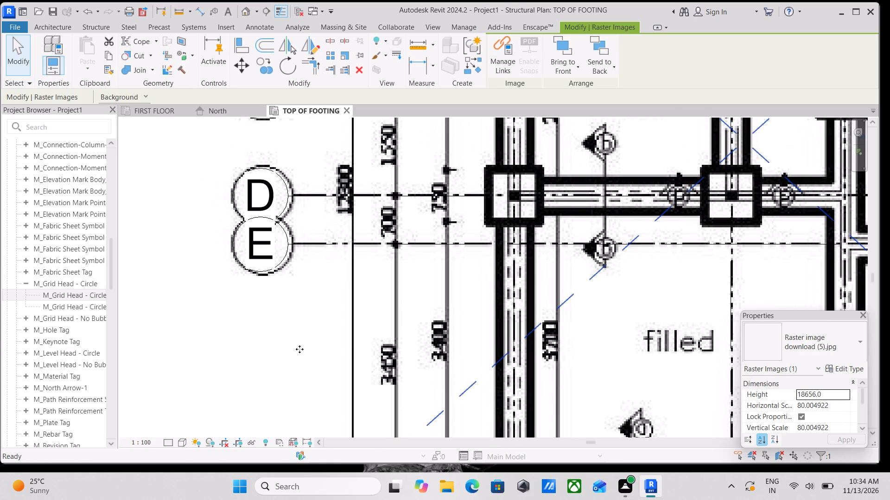
pyautogui.scroll(-3, 295, 277)
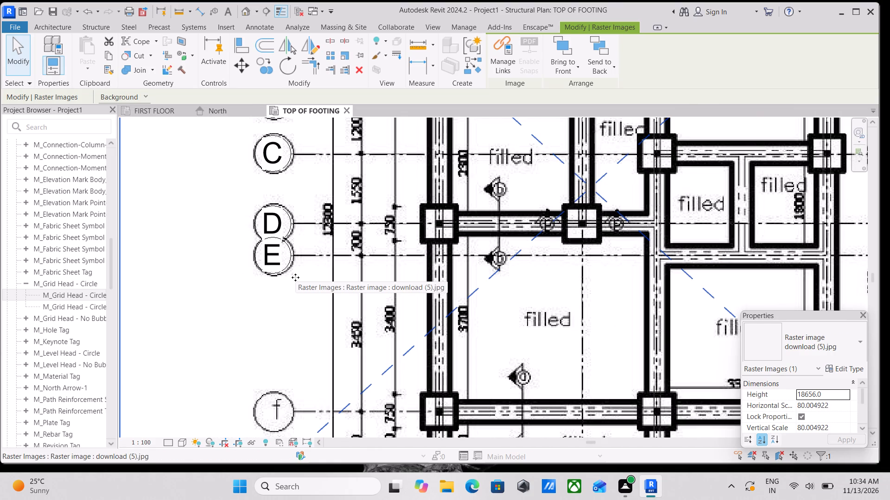
pyautogui.scroll(3, 295, 277)
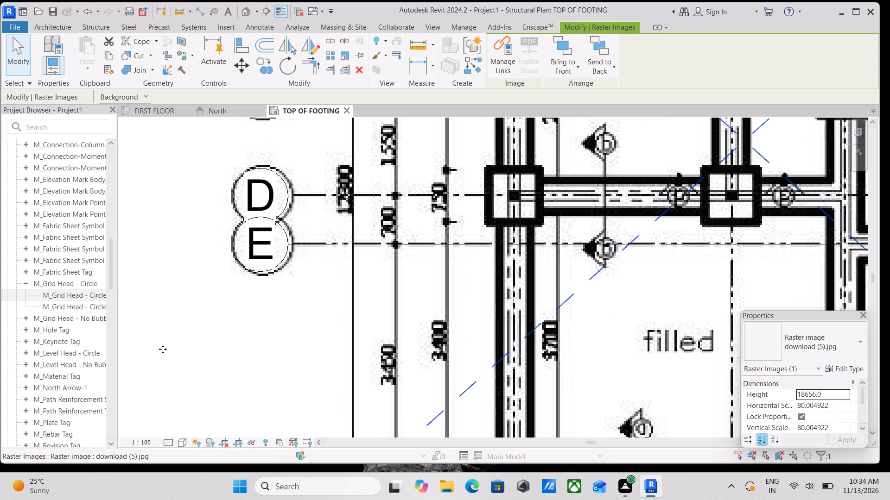
# Place a grid with Pick Lines at a 3450 mm offset below grid E, along line f of the plan image.
pyautogui.write('GR')
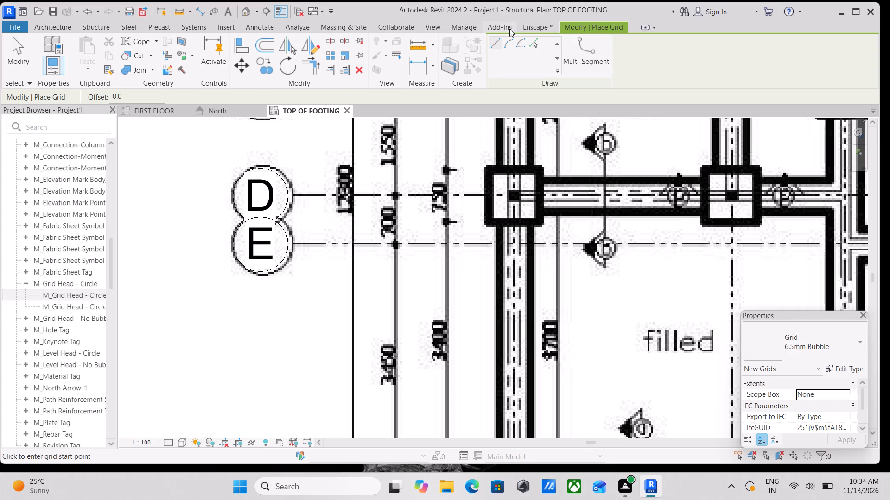
pyautogui.moveTo(131, 100); pyautogui.dragTo(83, 102)
pyautogui.moveTo(83, 102); pyautogui.dragTo(66, 103)
pyautogui.click(537, 46)
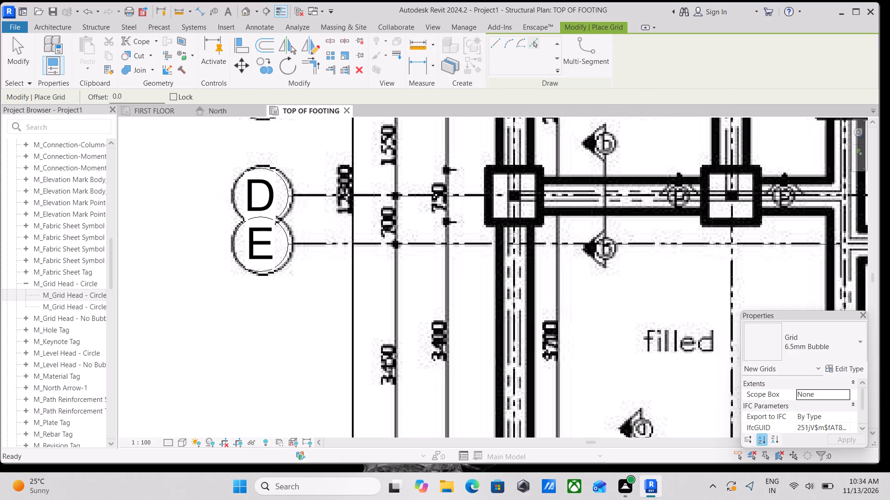
pyautogui.moveTo(134, 95); pyautogui.dragTo(73, 99)
pyautogui.moveTo(129, 88); pyautogui.dragTo(125, 89)
pyautogui.moveTo(125, 93); pyautogui.dragTo(89, 95)
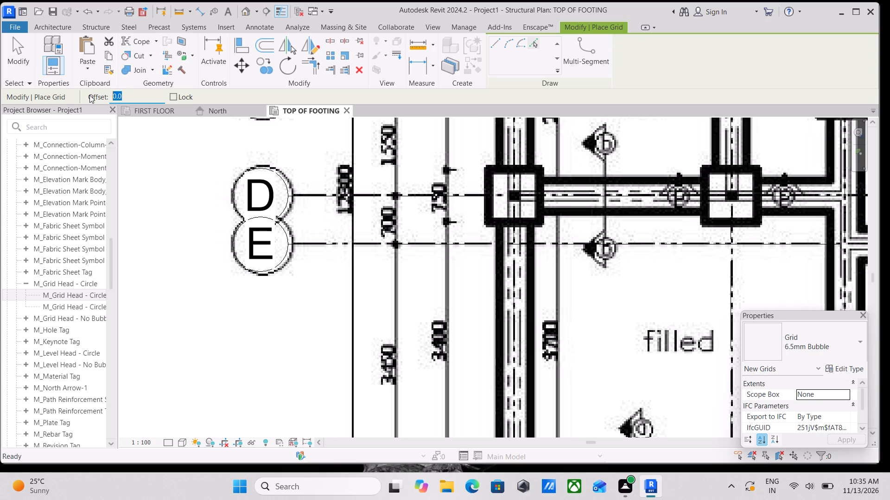
pyautogui.scroll(-9, 89, 95)
pyautogui.scroll(-2, 114, 169)
pyautogui.scroll(-4, 371, 273)
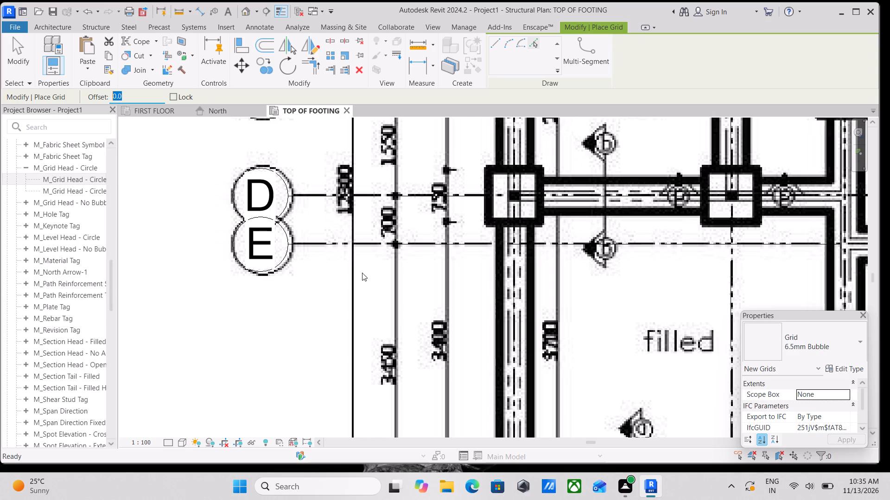
pyautogui.scroll(-2, 325, 253)
pyautogui.scroll(1, 327, 250)
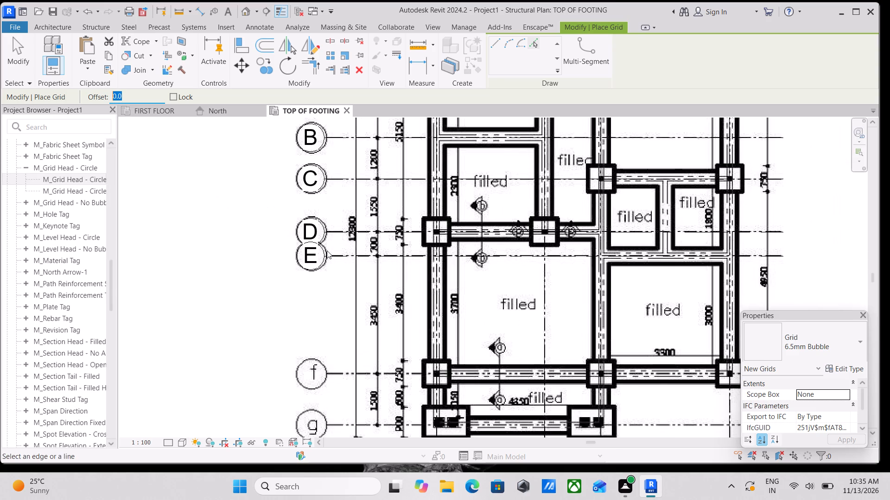
pyautogui.scroll(3, 410, 346)
pyautogui.scroll(9, 374, 323)
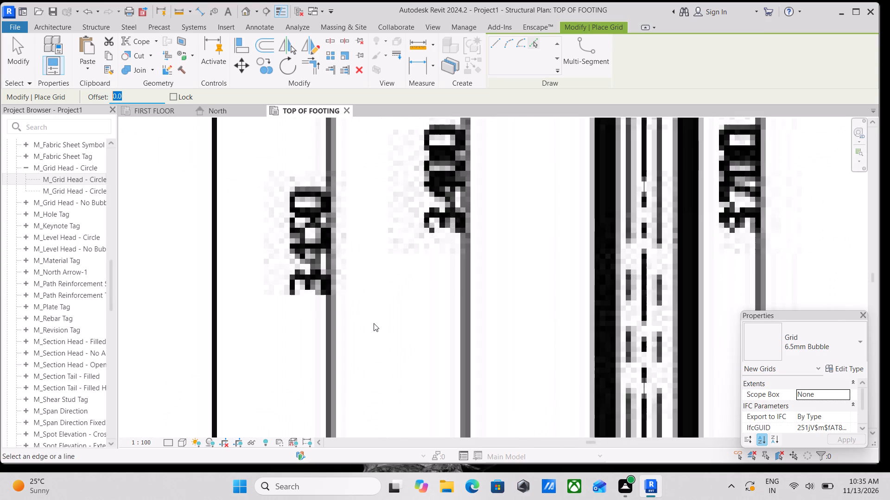
pyautogui.scroll(-8, 374, 323)
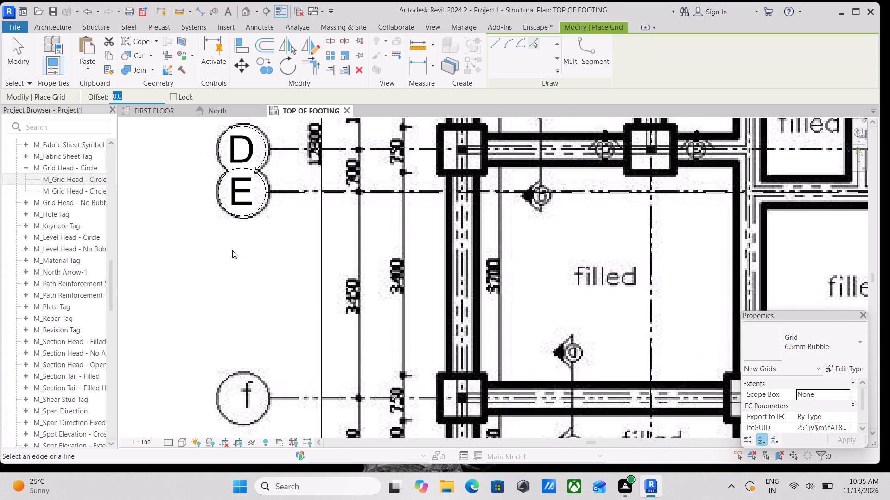
pyautogui.scroll(-2, 219, 260)
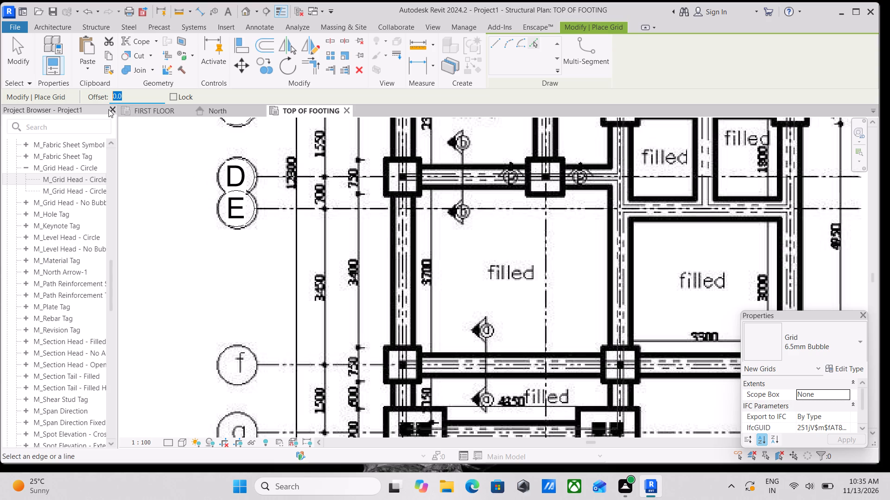
pyautogui.write('3450')
pyautogui.write('MM')
pyautogui.press('Return')
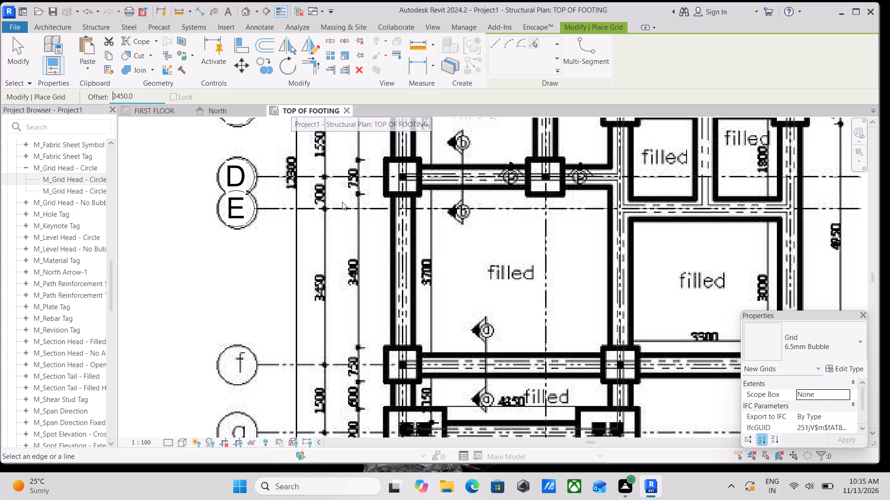
pyautogui.click(277, 211)
# Place a grid with Pick Lines at a 1500 mm offset below grid F, along line g of the plan image.
pyautogui.moveTo(243, 306); pyautogui.dragTo(252, 213, button='middle')
pyautogui.scroll(4, 313, 322)
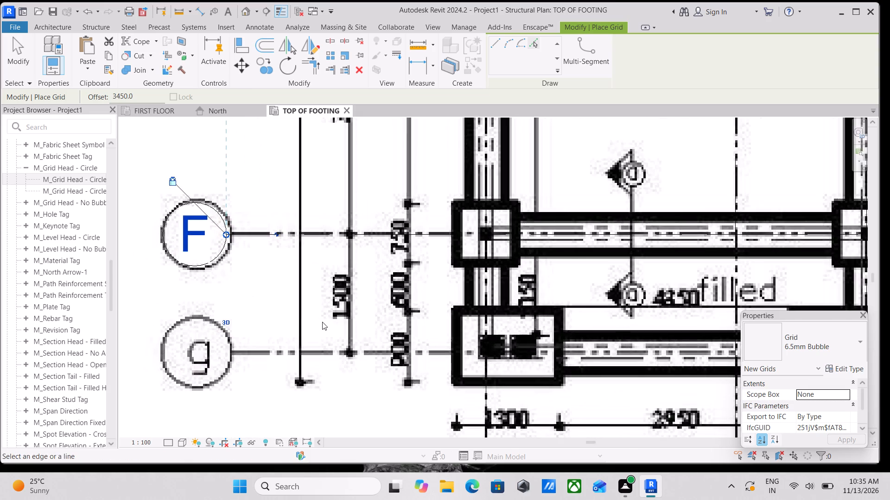
pyautogui.scroll(4, 322, 322)
pyautogui.scroll(3, 376, 261)
pyautogui.scroll(-6, 376, 261)
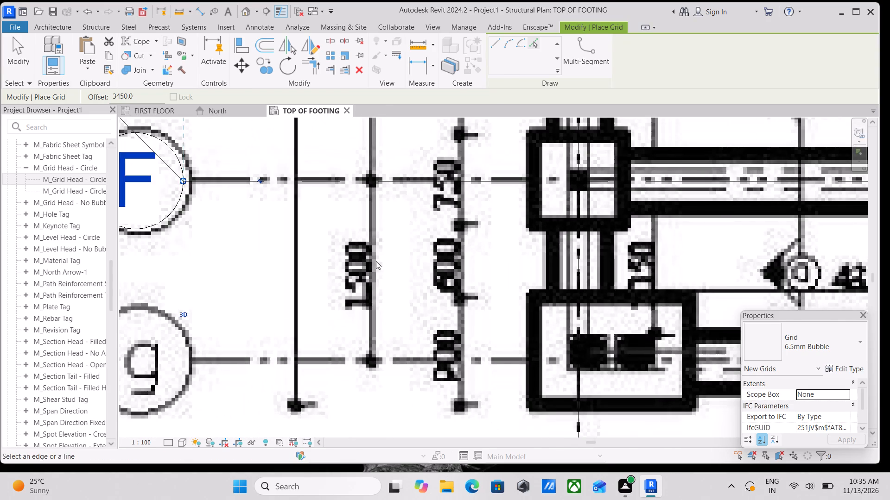
pyautogui.scroll(-2, 376, 261)
pyautogui.scroll(-1, 277, 242)
pyautogui.moveTo(277, 242); pyautogui.dragTo(290, 315, button='middle')
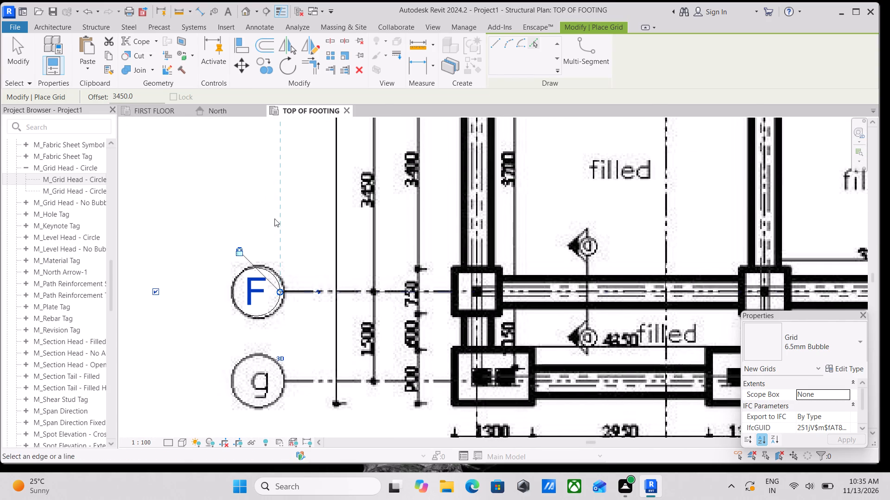
pyautogui.moveTo(134, 93); pyautogui.dragTo(118, 93)
pyautogui.moveTo(118, 93); pyautogui.dragTo(77, 98)
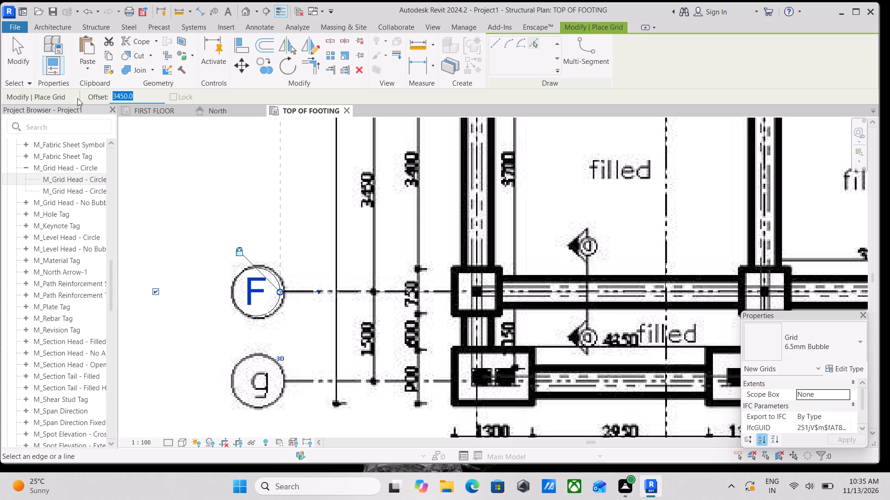
pyautogui.write('1500')
pyautogui.write('MM')
pyautogui.press('Return')
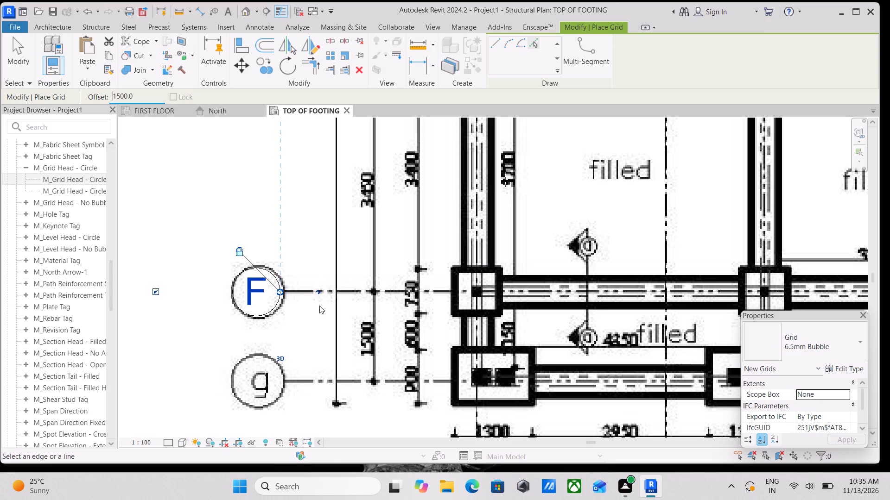
pyautogui.scroll(-3, 321, 293)
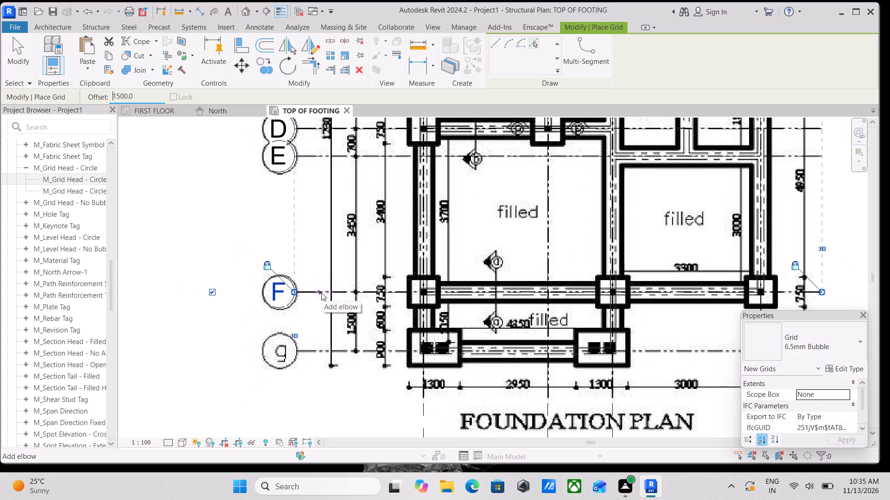
pyautogui.click(321, 293)
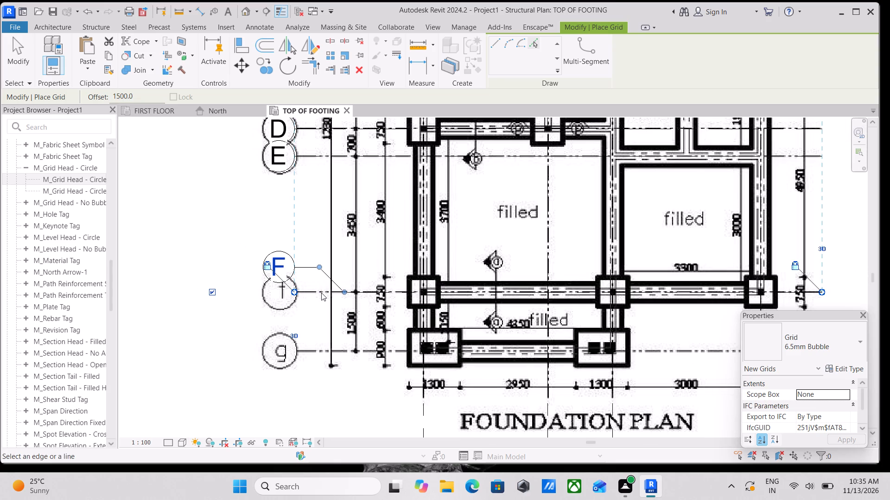
pyautogui.hotkey('ctrl', 'z')
pyautogui.scroll(1, 326, 341)
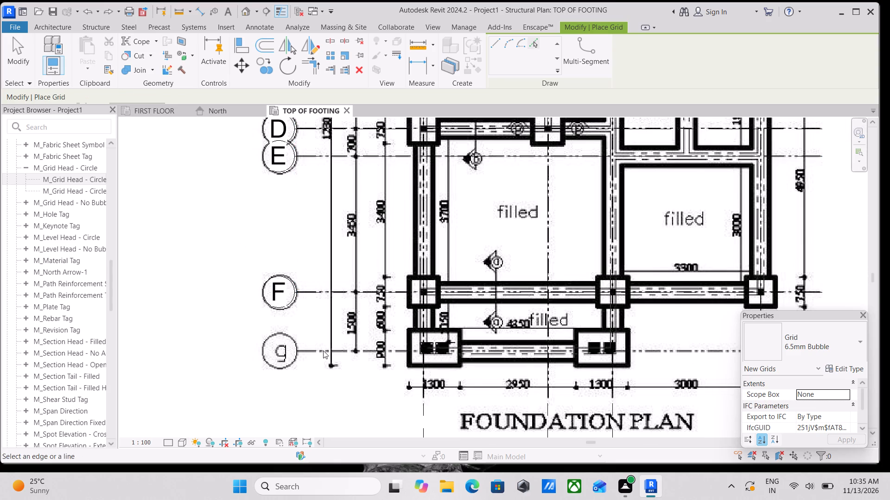
pyautogui.scroll(1, 323, 350)
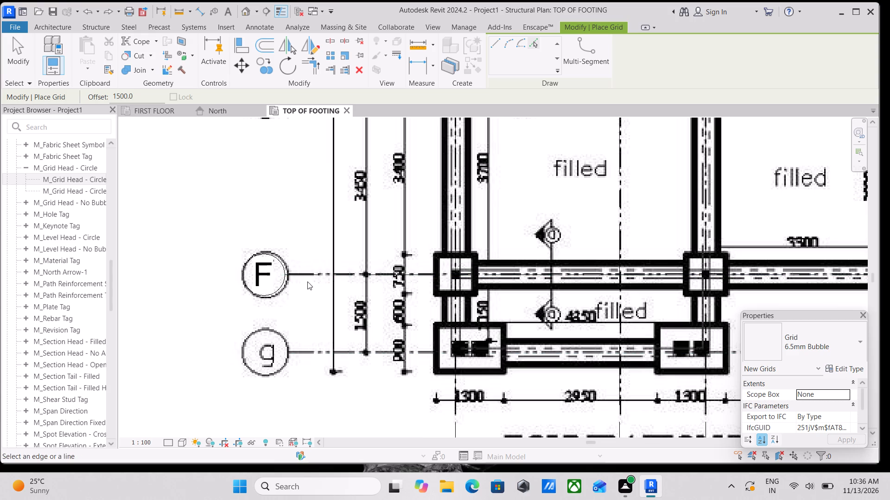
pyautogui.click(310, 275)
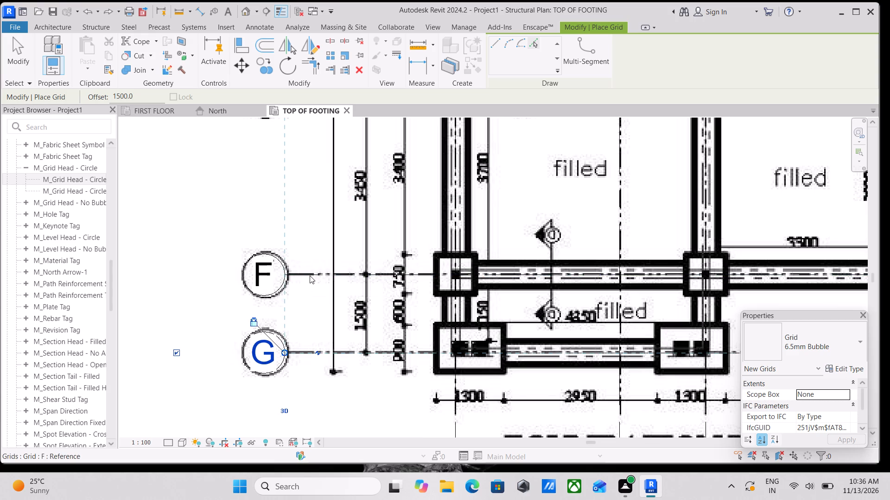
pyautogui.scroll(-6, 310, 275)
pyautogui.scroll(-3, 292, 326)
pyautogui.moveTo(230, 336); pyautogui.dragTo(206, 386, button='middle')
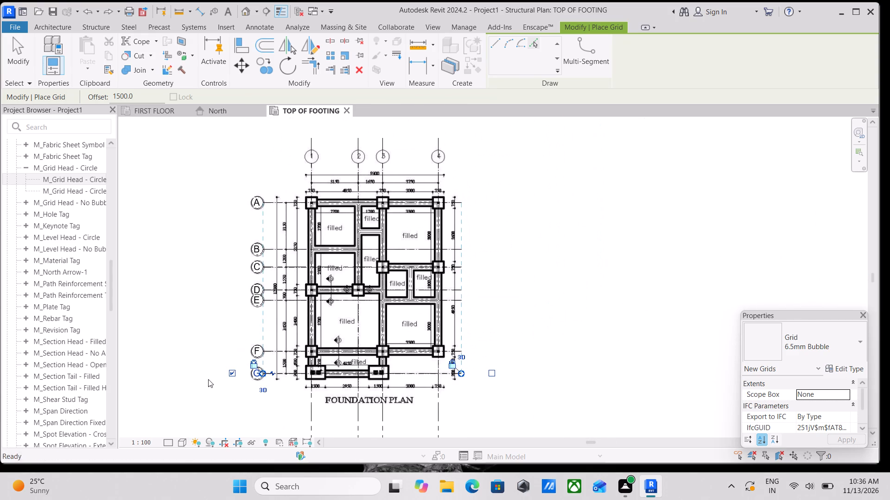
pyautogui.moveTo(238, 267); pyautogui.dragTo(222, 329, button='middle')
pyautogui.press('Escape')
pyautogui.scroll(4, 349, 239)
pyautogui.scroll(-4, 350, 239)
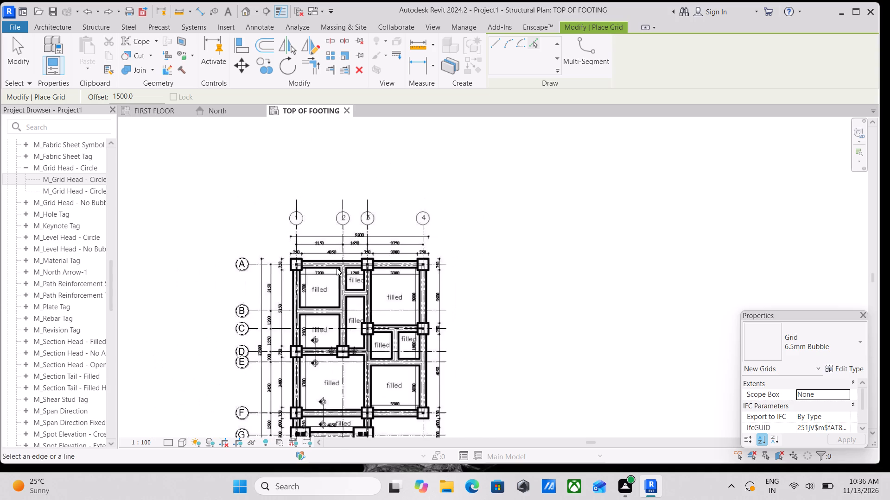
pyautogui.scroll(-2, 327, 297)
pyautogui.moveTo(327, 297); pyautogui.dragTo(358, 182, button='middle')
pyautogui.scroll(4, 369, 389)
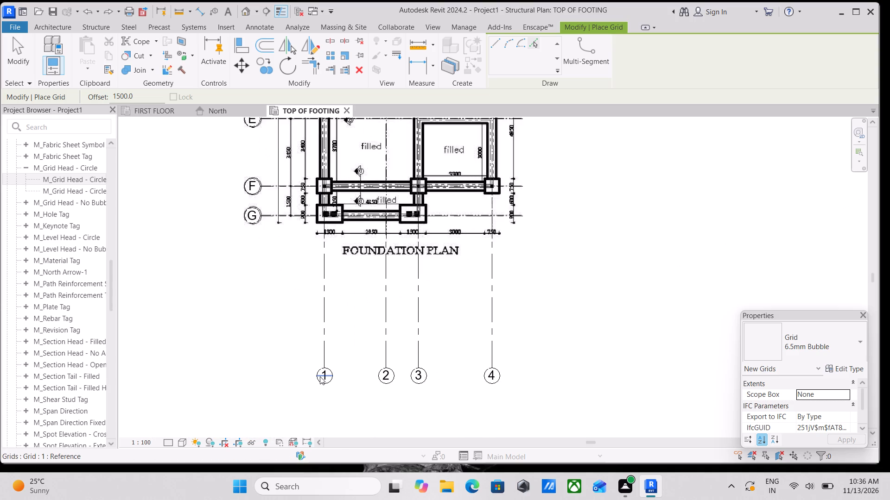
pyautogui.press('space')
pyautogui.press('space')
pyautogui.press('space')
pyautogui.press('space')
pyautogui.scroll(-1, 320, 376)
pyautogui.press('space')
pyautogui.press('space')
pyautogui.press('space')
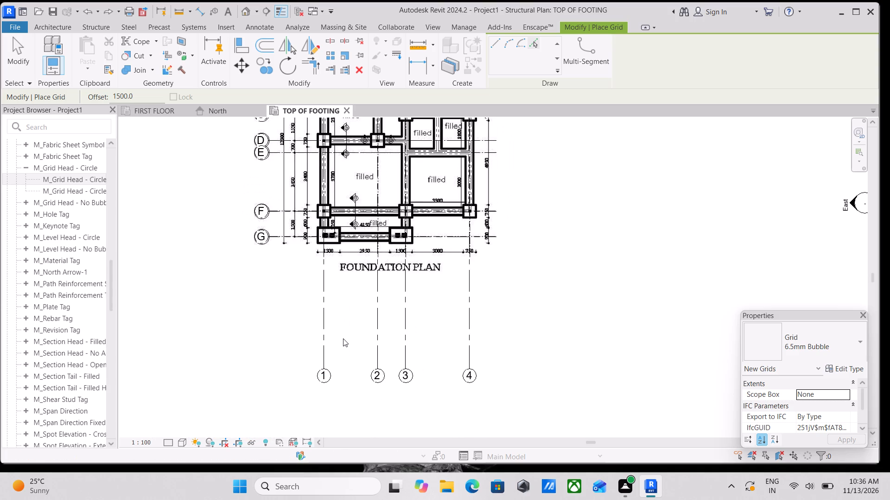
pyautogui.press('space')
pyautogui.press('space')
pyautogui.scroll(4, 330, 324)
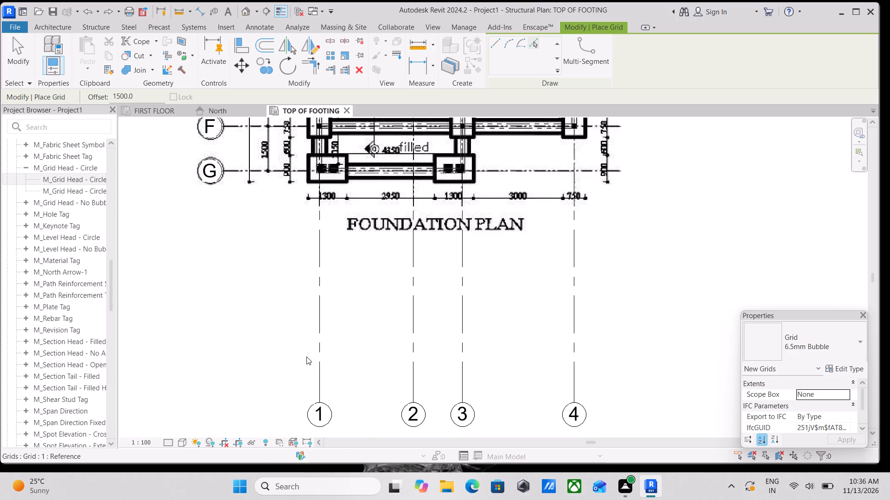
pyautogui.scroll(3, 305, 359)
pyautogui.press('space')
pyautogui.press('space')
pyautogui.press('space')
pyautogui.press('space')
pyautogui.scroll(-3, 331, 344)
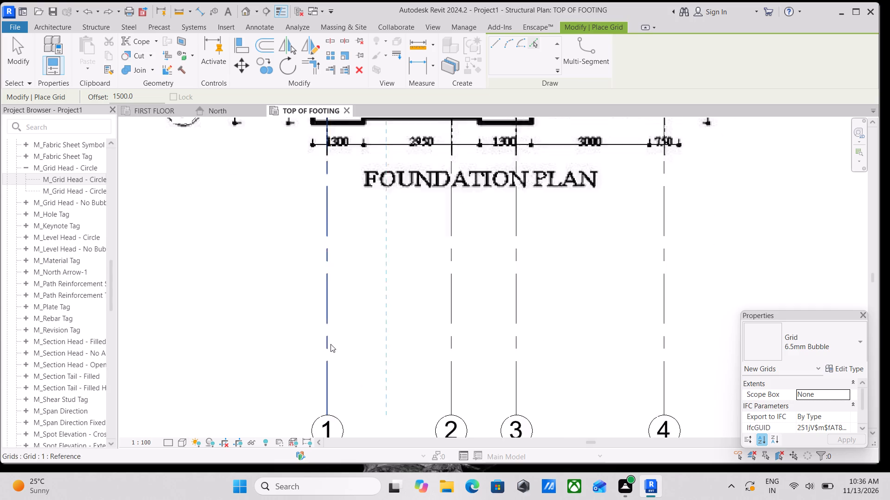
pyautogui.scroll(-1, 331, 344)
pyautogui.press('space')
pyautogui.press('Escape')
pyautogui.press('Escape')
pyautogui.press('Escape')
# Hide the bubble at the lower end of grid 1, below the foundation plan.
pyautogui.scroll(-3, 331, 344)
pyautogui.scroll(1, 345, 413)
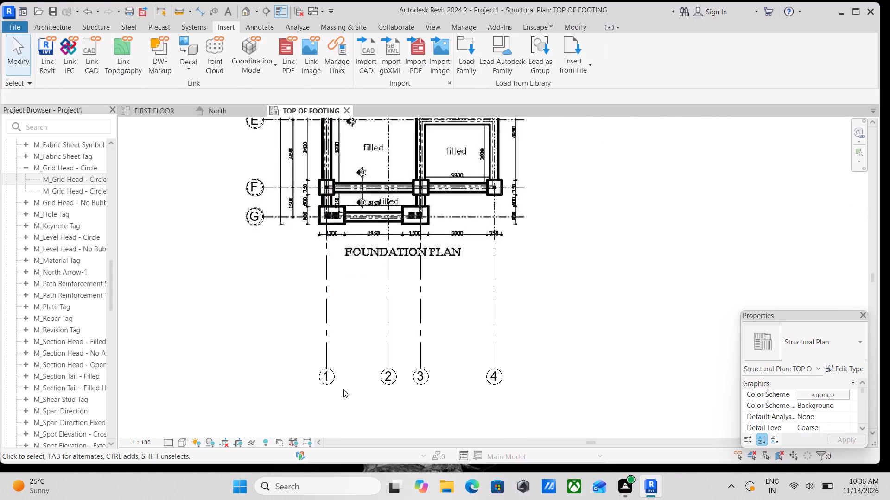
pyautogui.scroll(1, 343, 389)
pyautogui.click(321, 345)
pyautogui.click(324, 410)
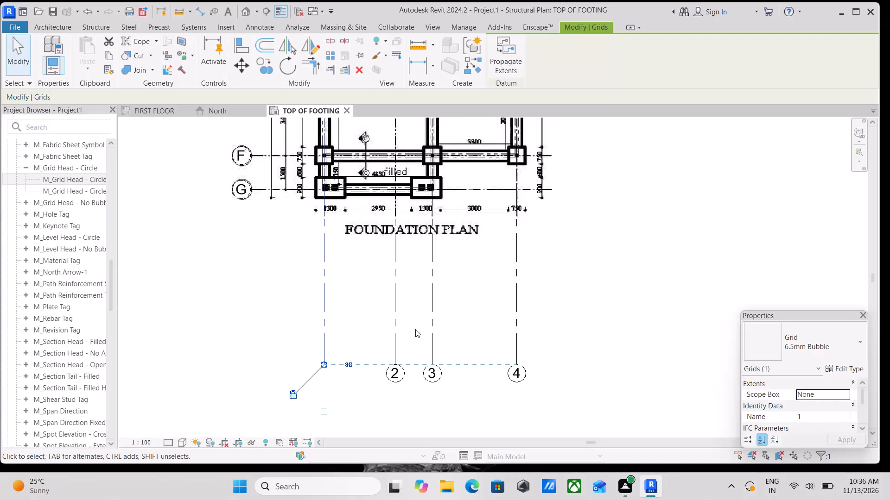
# Examine the foundation plan and the upper ends of grids 1 to 4 against the image's own bubbles.
pyautogui.scroll(-2, 399, 398)
pyautogui.scroll(6, 396, 297)
pyautogui.moveTo(390, 291); pyautogui.dragTo(408, 440, button='middle')
pyautogui.moveTo(382, 347); pyautogui.dragTo(366, 450, button='middle')
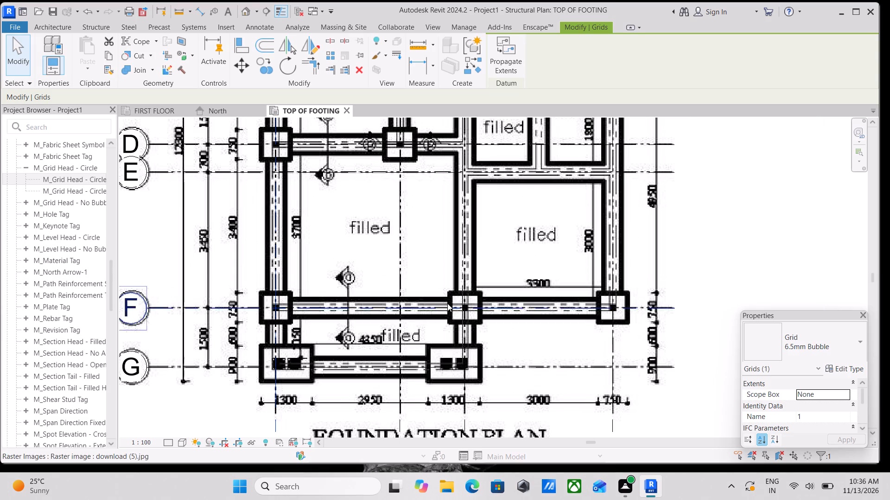
pyautogui.scroll(2, 447, 303)
pyautogui.scroll(-3, 413, 334)
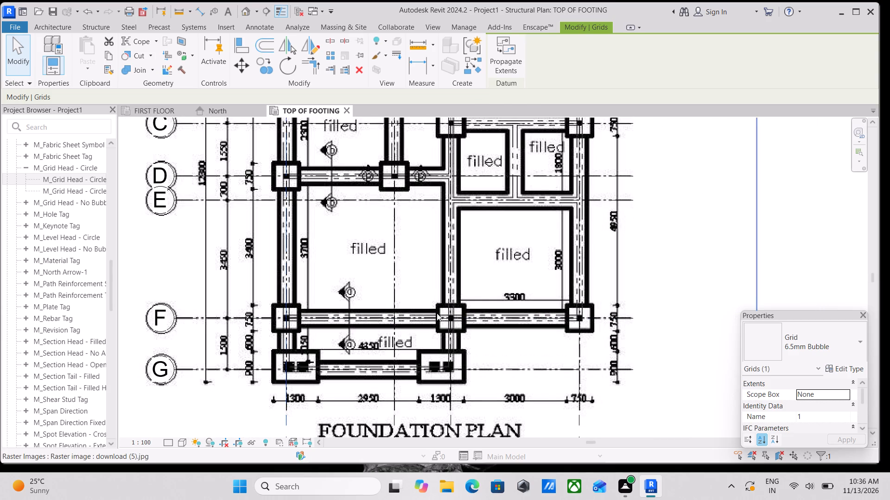
pyautogui.scroll(-6, 673, 329)
pyautogui.moveTo(673, 329); pyautogui.dragTo(562, 443, button='middle')
pyautogui.scroll(3, 559, 270)
pyautogui.scroll(-3, 559, 270)
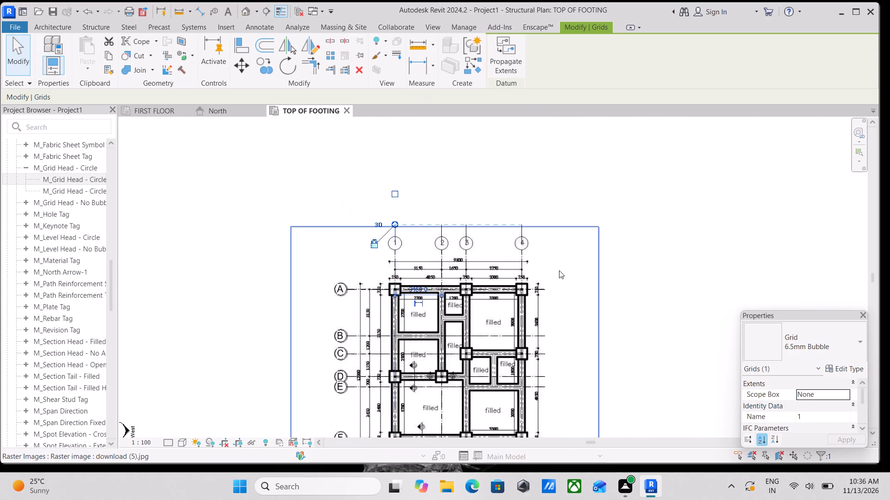
pyautogui.scroll(-4, 559, 270)
pyautogui.scroll(5, 511, 416)
pyautogui.scroll(-5, 477, 421)
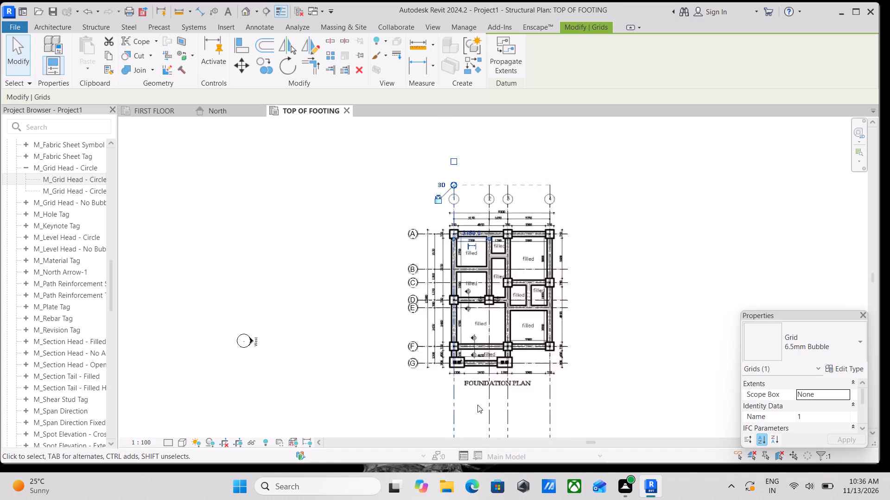
# Hide the bubble at the lower end of grid 2.
pyautogui.moveTo(477, 405); pyautogui.dragTo(489, 281, button='middle')
pyautogui.scroll(8, 498, 312)
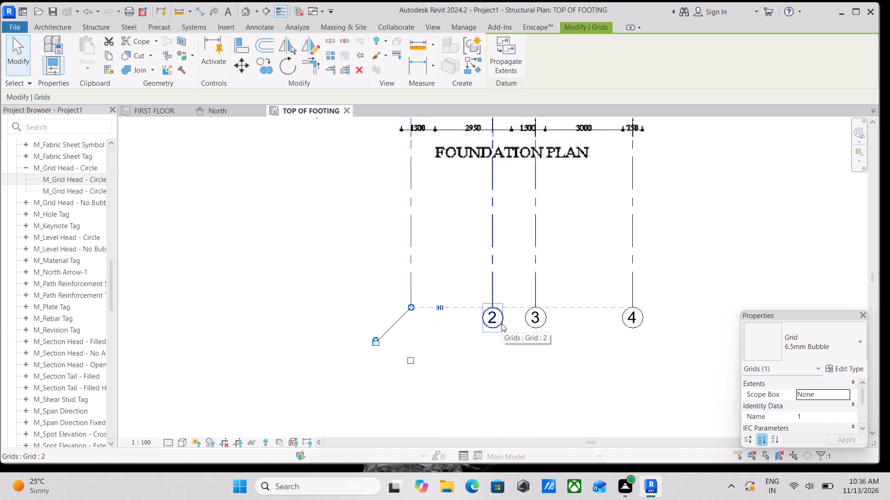
pyautogui.scroll(7, 502, 324)
pyautogui.press('Escape')
pyautogui.press('Escape')
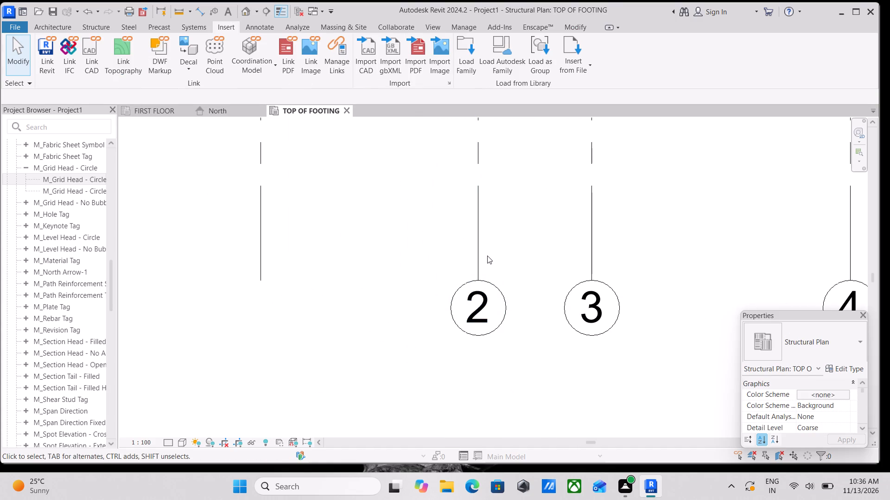
pyautogui.click(481, 256)
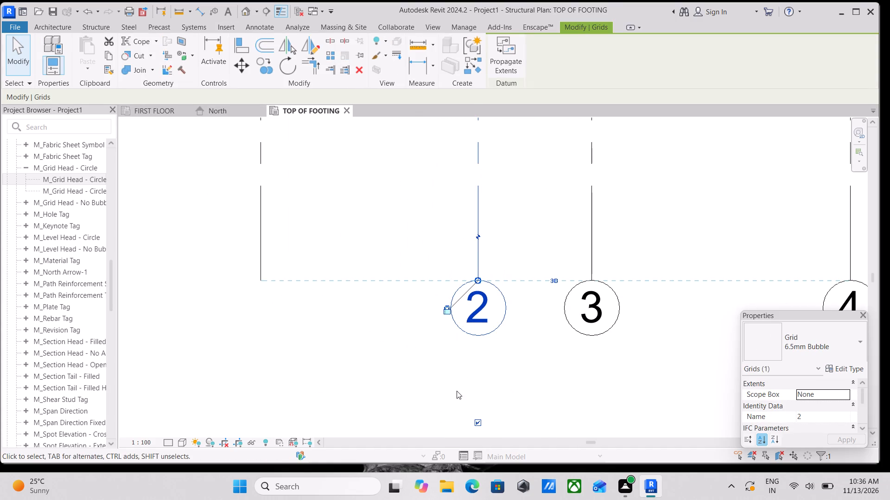
pyautogui.scroll(-1, 457, 391)
pyautogui.click(472, 416)
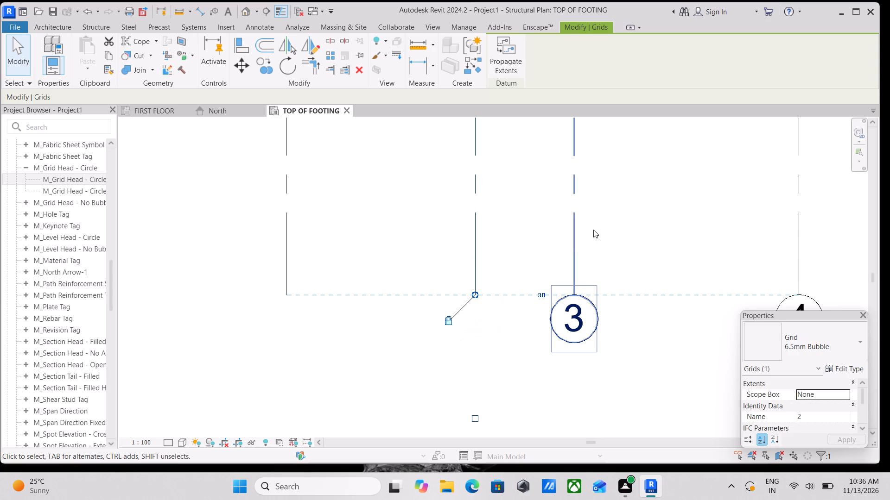
# Hide the bubbles at the lower ends of grids 3 and 4.
pyautogui.click(576, 231)
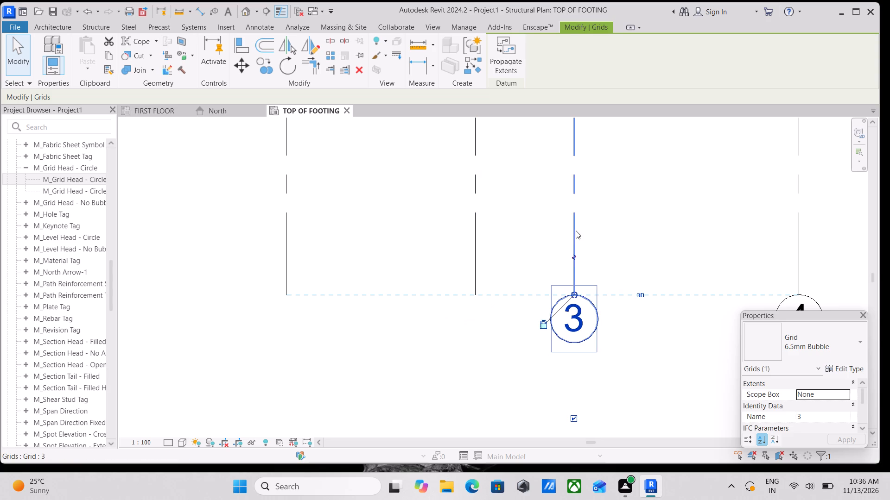
pyautogui.click(575, 418)
pyautogui.scroll(-2, 584, 380)
pyautogui.moveTo(584, 380); pyautogui.dragTo(466, 329, button='middle')
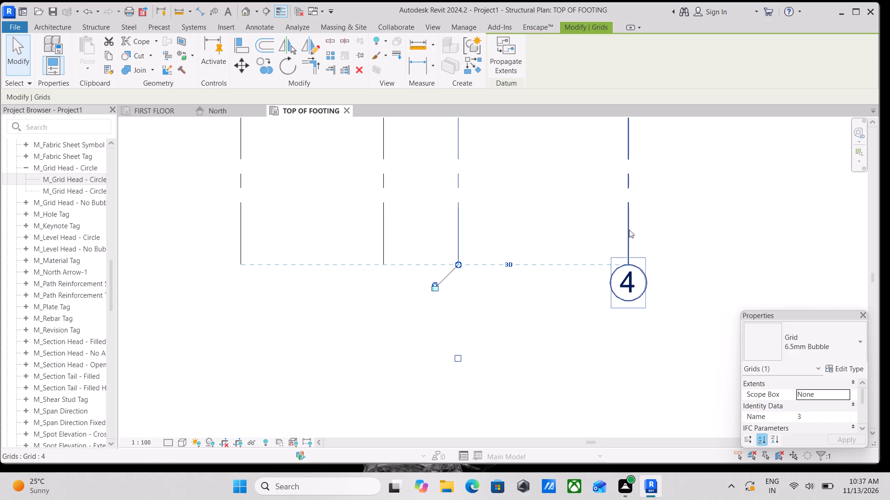
pyautogui.click(629, 230)
pyautogui.click(628, 352)
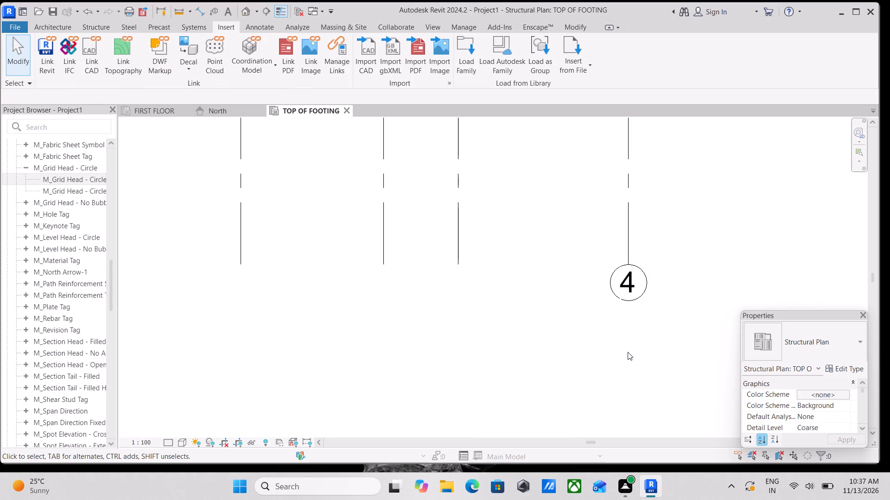
pyautogui.click(629, 245)
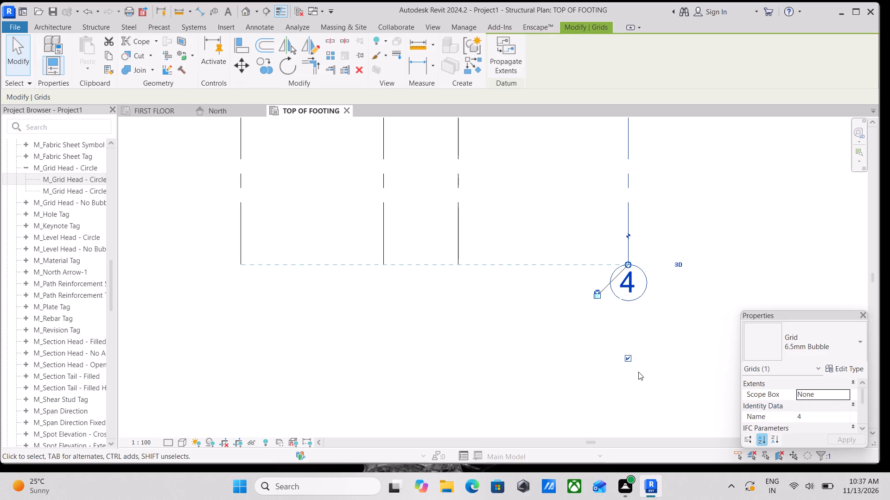
pyautogui.click(626, 356)
# Show the bubbles at the upper ends of grids 1 and 2, above the foundation plan.
pyautogui.scroll(-4, 626, 356)
pyautogui.scroll(2, 626, 356)
pyautogui.scroll(-6, 626, 356)
pyautogui.scroll(1, 626, 356)
pyautogui.scroll(-10, 626, 356)
pyautogui.scroll(4, 610, 252)
pyautogui.scroll(2, 571, 212)
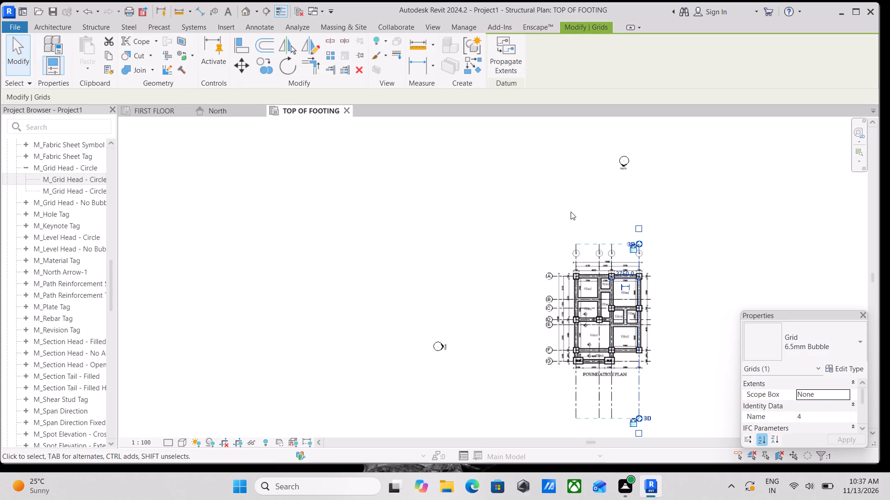
pyautogui.scroll(2, 571, 212)
pyautogui.scroll(8, 582, 255)
pyautogui.click(572, 305)
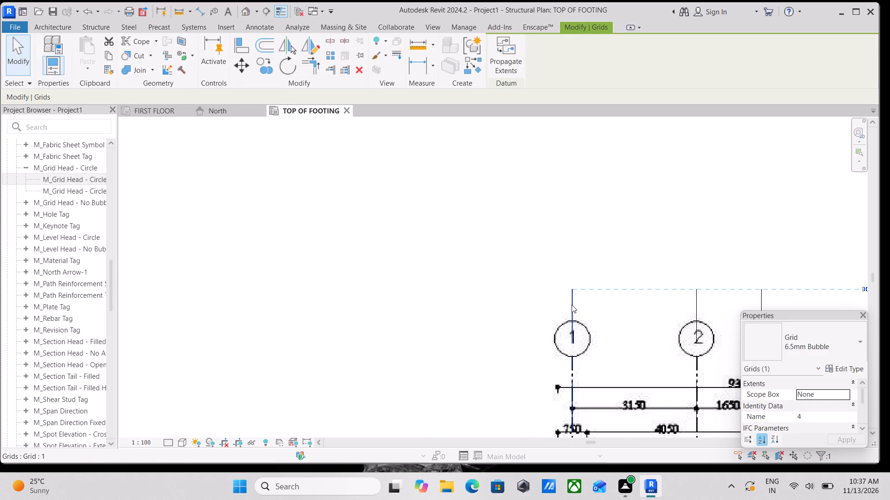
pyautogui.click(569, 206)
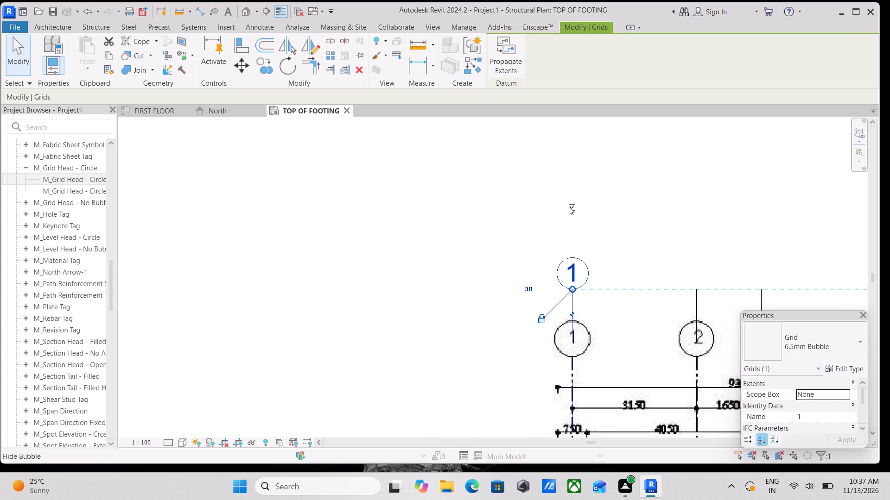
pyautogui.click(699, 310)
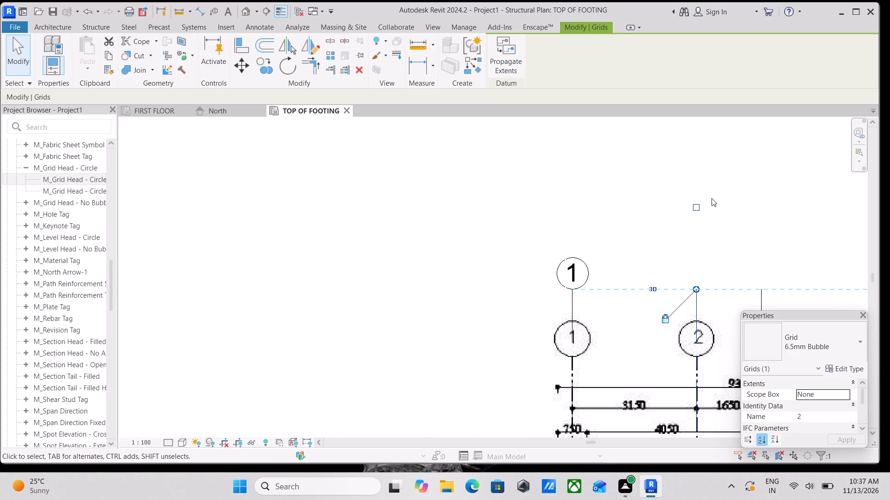
pyautogui.click(699, 205)
# Show the bubbles at the upper ends of grids 3 and 4.
pyautogui.moveTo(654, 298); pyautogui.dragTo(442, 282, button='middle')
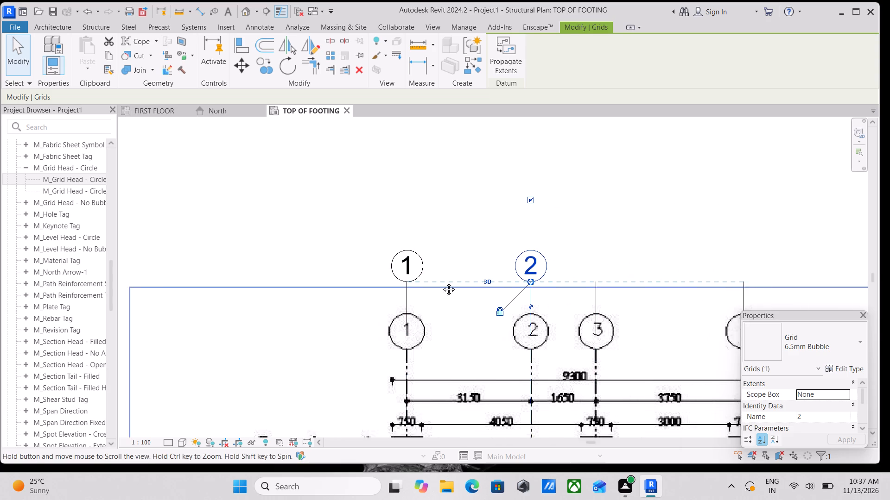
pyautogui.moveTo(442, 282); pyautogui.dragTo(440, 282, button='middle')
pyautogui.click(548, 279)
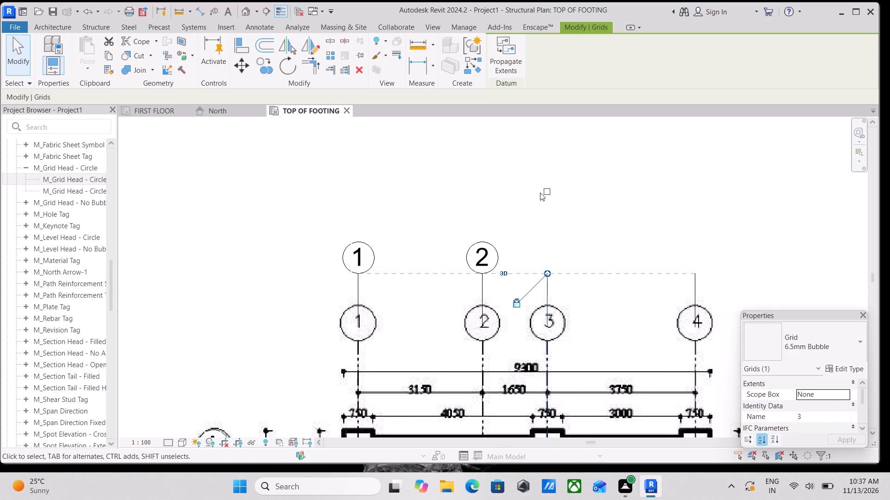
pyautogui.click(542, 190)
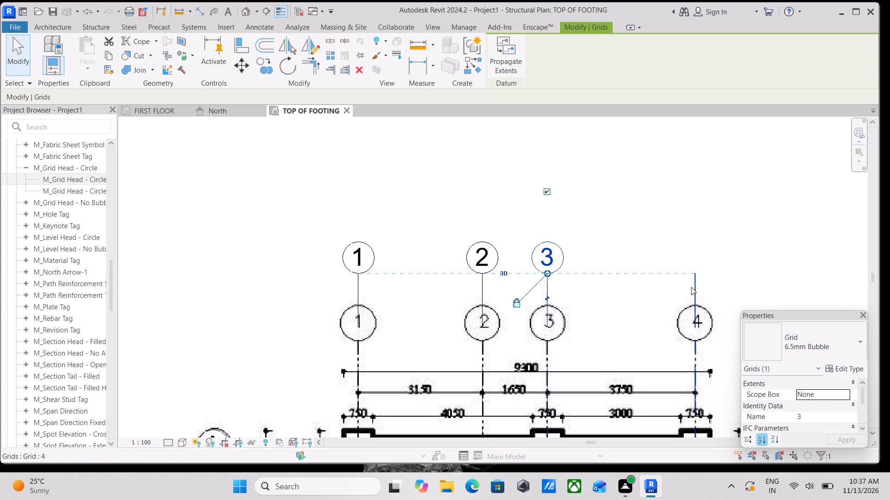
pyautogui.click(691, 287)
pyautogui.click(691, 191)
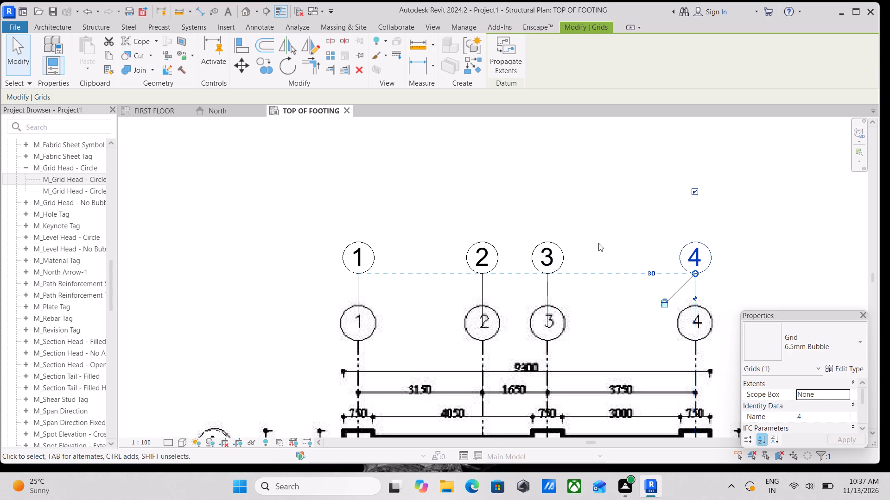
# Shorten the aligned upper ends of grids 1 to 4 together so their bubbles sit over the plan image's own bubbles.
pyautogui.scroll(-2, 598, 243)
pyautogui.moveTo(598, 243); pyautogui.dragTo(617, 256, button='middle')
pyautogui.press('space')
pyautogui.press('space')
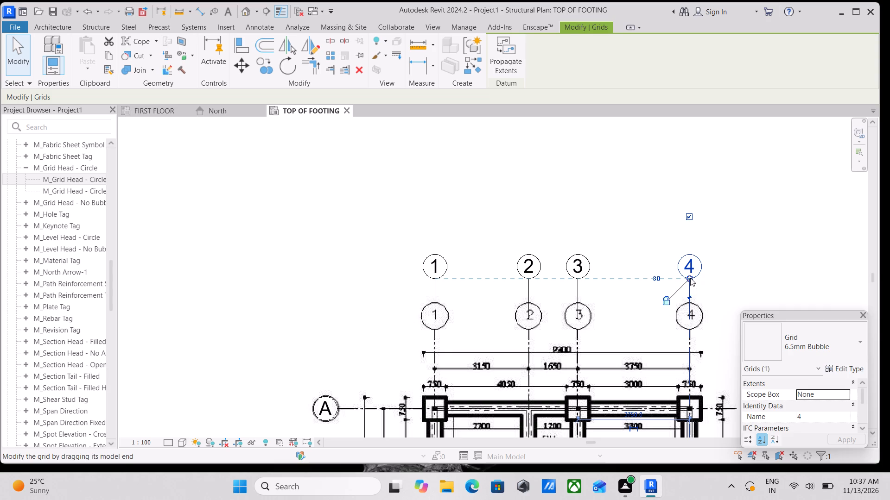
pyautogui.moveTo(690, 278); pyautogui.dragTo(698, 319)
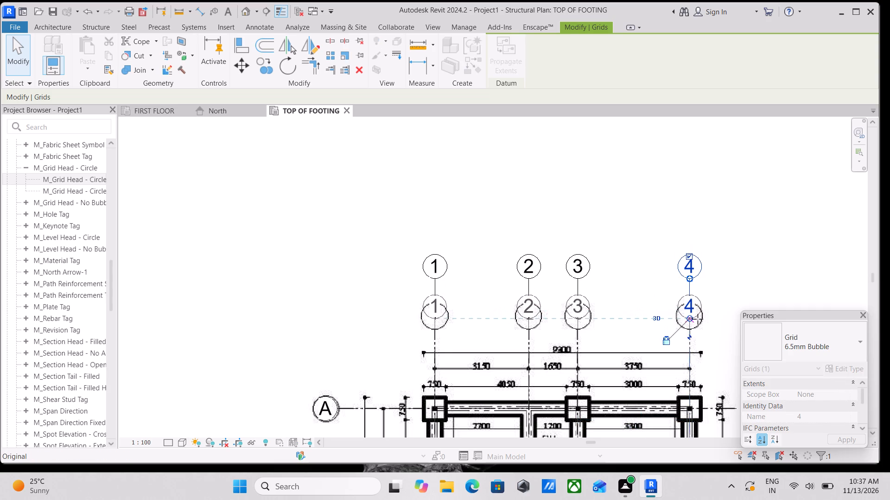
pyautogui.moveTo(698, 319); pyautogui.dragTo(699, 328)
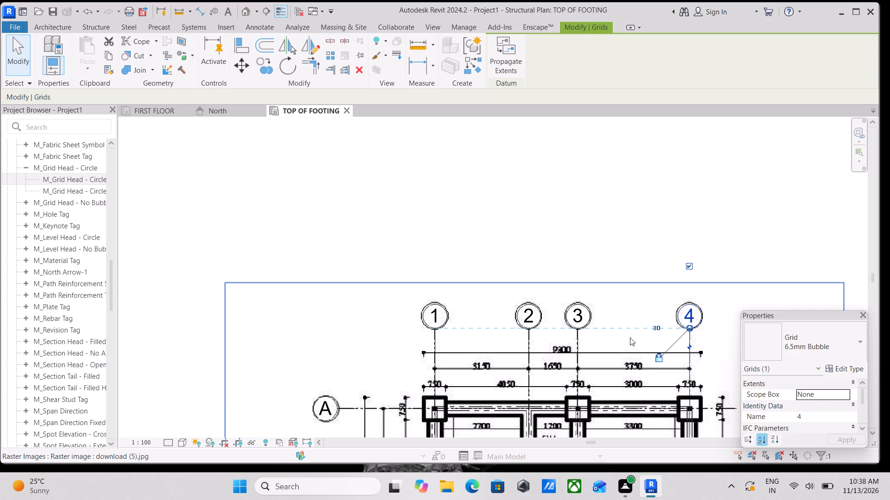
# Examine how grids 1 to 4 and their bubbles line up with the plan's grid lines and footings along row A.
pyautogui.scroll(-4, 552, 342)
pyautogui.moveTo(464, 348); pyautogui.dragTo(552, 305, button='middle')
pyautogui.scroll(1, 630, 364)
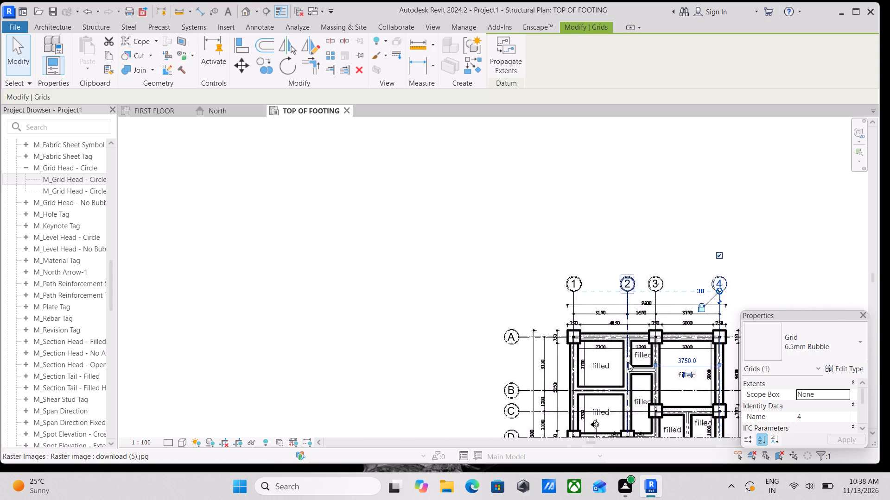
pyautogui.scroll(3, 628, 362)
pyautogui.moveTo(593, 348); pyautogui.dragTo(452, 332, button='middle')
pyautogui.scroll(1, 452, 332)
pyautogui.scroll(7, 395, 318)
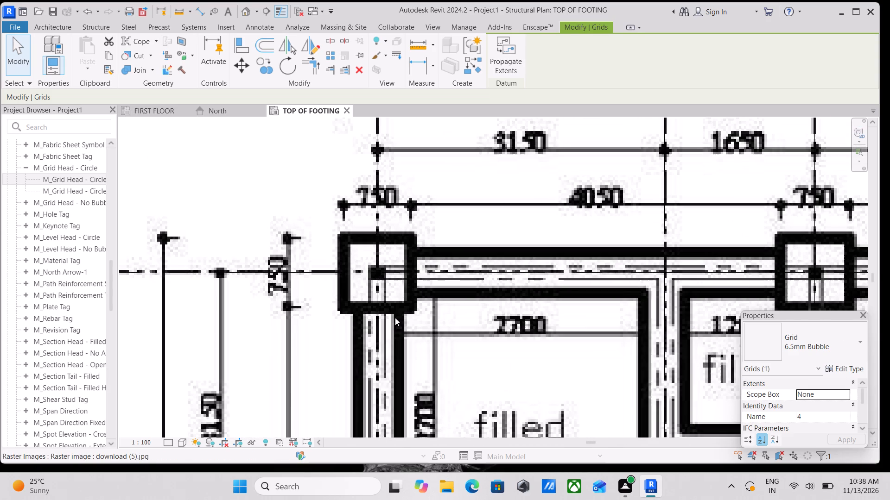
pyautogui.moveTo(642, 319); pyautogui.dragTo(673, 388, button='middle')
pyautogui.scroll(-3, 406, 275)
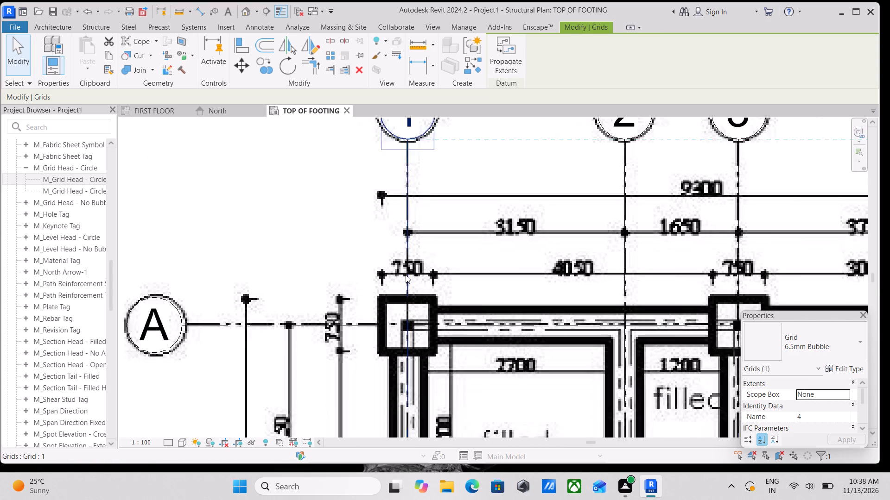
pyautogui.scroll(-1, 406, 275)
pyautogui.scroll(-4, 448, 261)
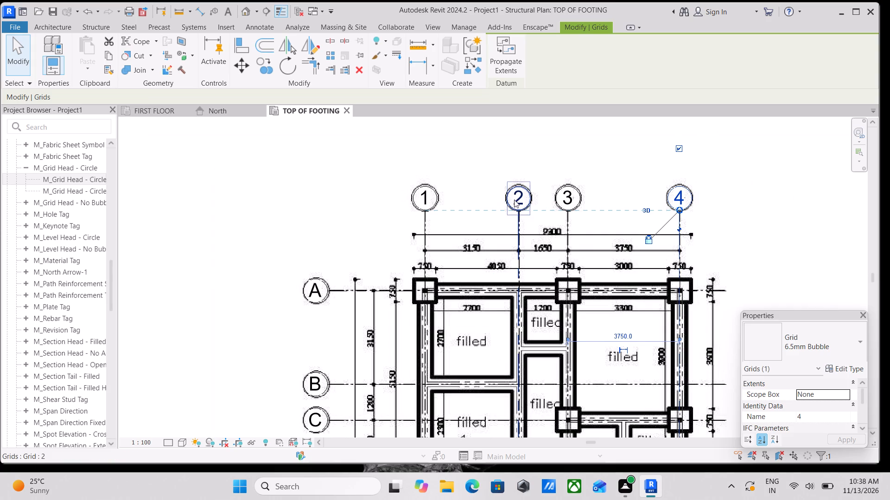
pyautogui.press('Escape')
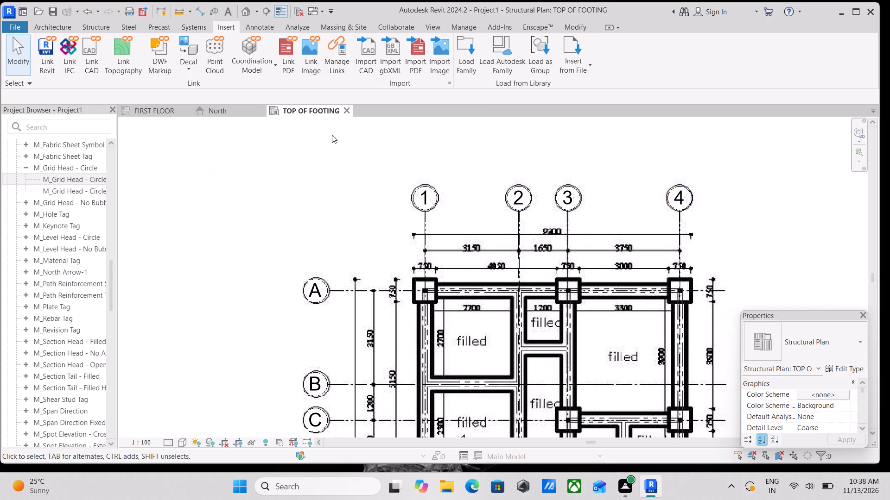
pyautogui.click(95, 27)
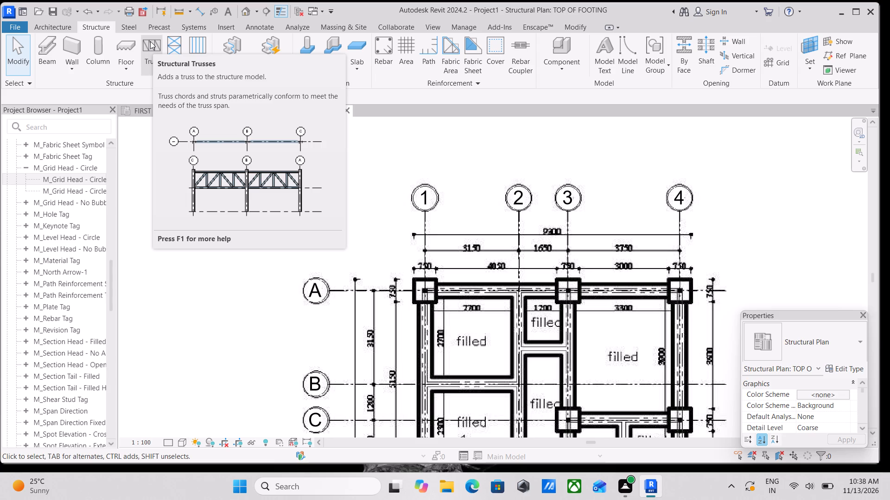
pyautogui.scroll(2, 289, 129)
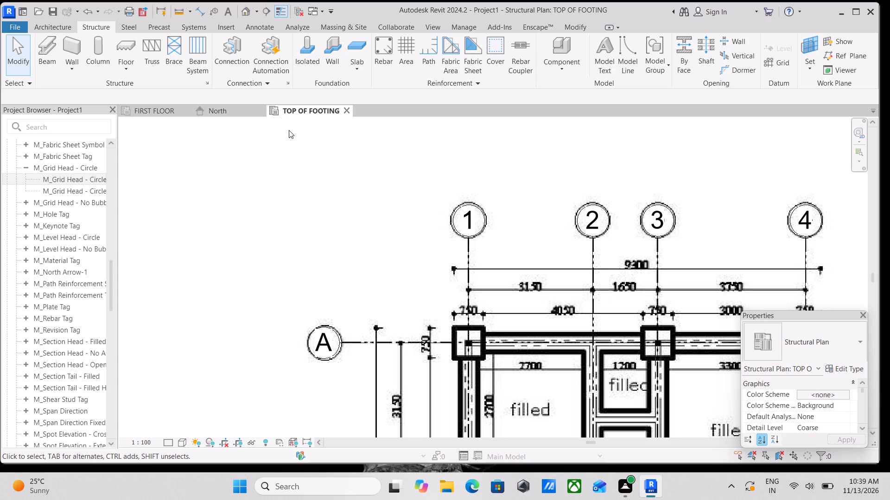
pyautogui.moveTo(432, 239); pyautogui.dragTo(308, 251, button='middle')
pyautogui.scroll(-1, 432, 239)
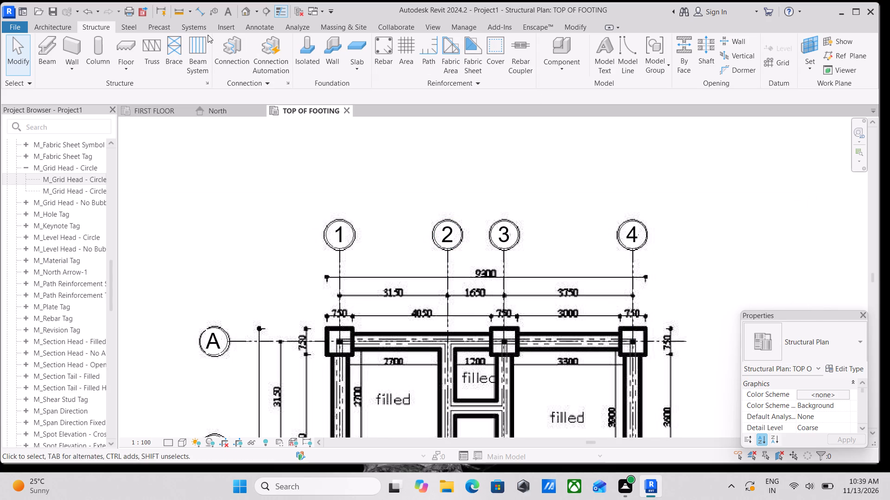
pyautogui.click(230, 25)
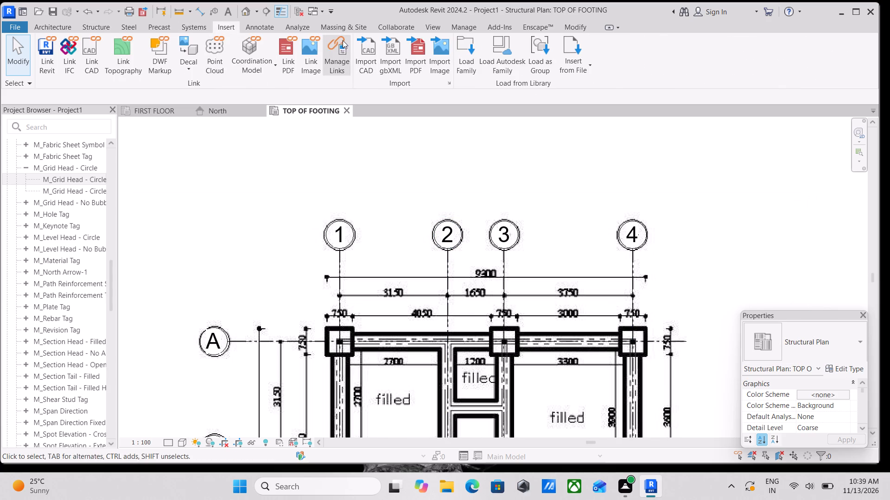
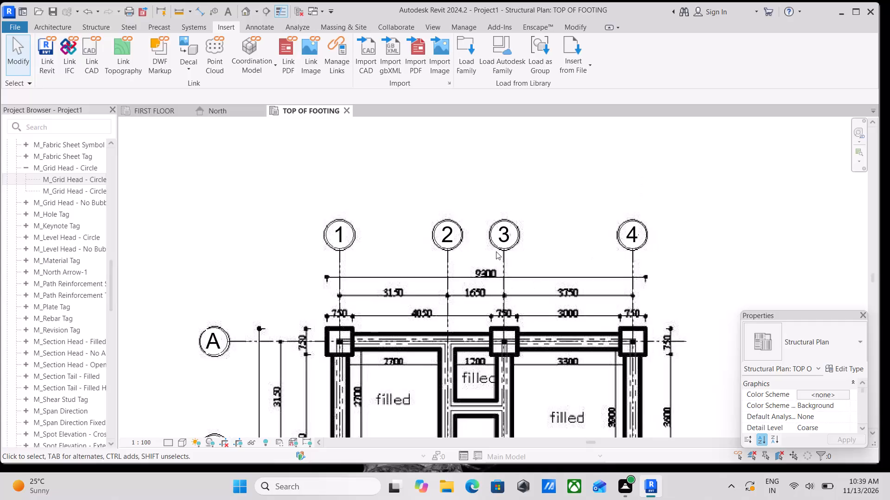
# Examine the footing at the intersection of grids 1 and A and its dimensions on the foundation plan image.
pyautogui.scroll(-2, 496, 251)
pyautogui.scroll(1, 680, 273)
pyautogui.scroll(-2, 591, 276)
pyautogui.scroll(3, 531, 309)
pyautogui.scroll(3, 391, 300)
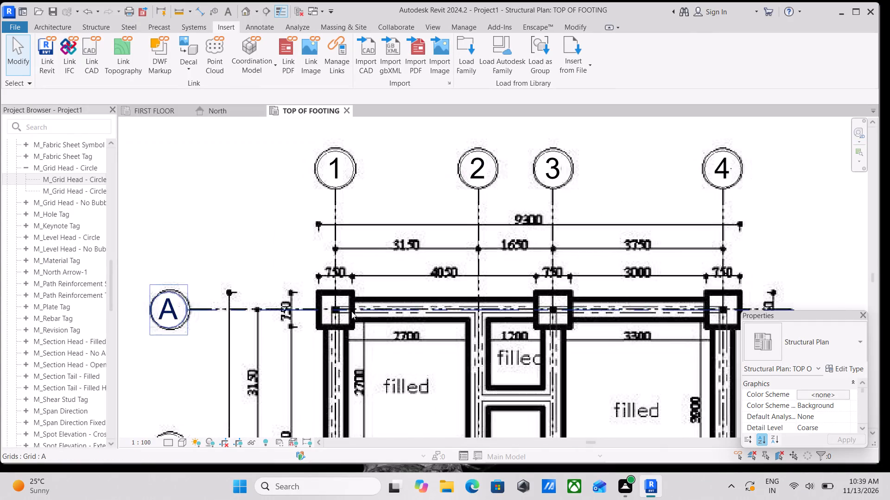
pyautogui.scroll(3, 377, 299)
pyautogui.moveTo(349, 296); pyautogui.dragTo(412, 314, button='middle')
pyautogui.scroll(1, 412, 314)
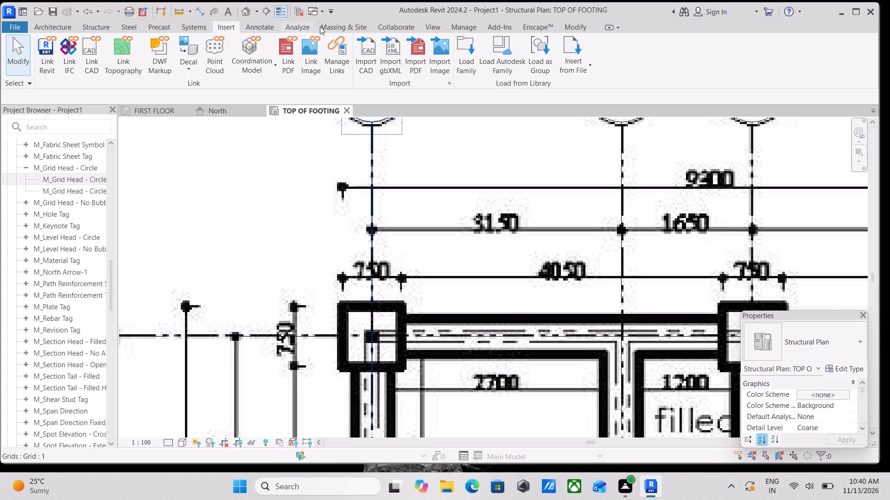
# Start an isolated structural foundation and duplicate the M_Footing-Rectangular 1800 x 1200 x 450mm type as 750MM X 750MM X 450MM.
pyautogui.click(98, 25)
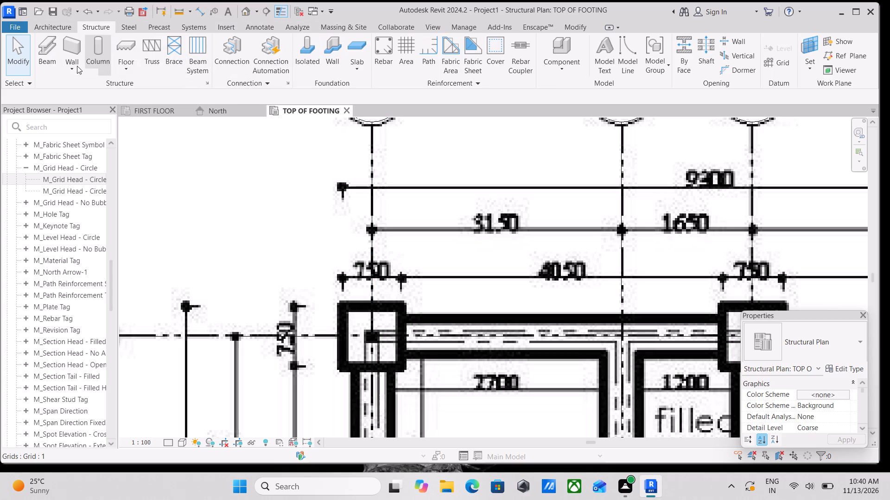
pyautogui.click(306, 56)
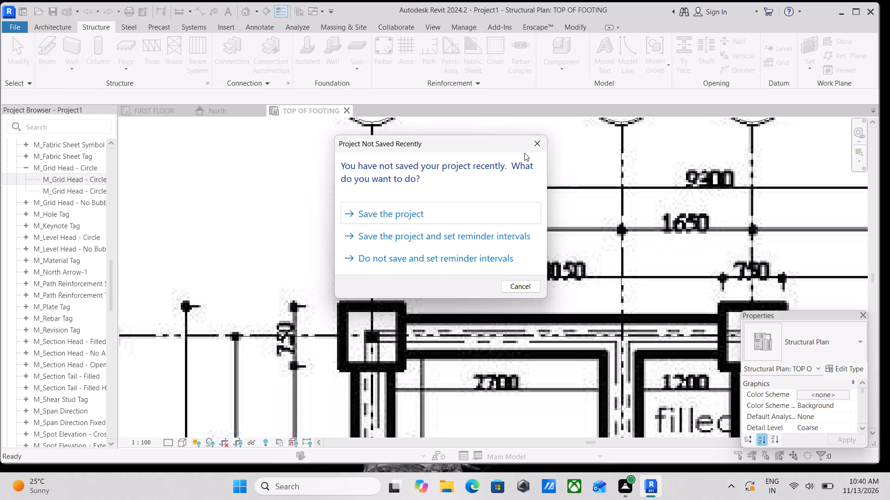
pyautogui.click(532, 138)
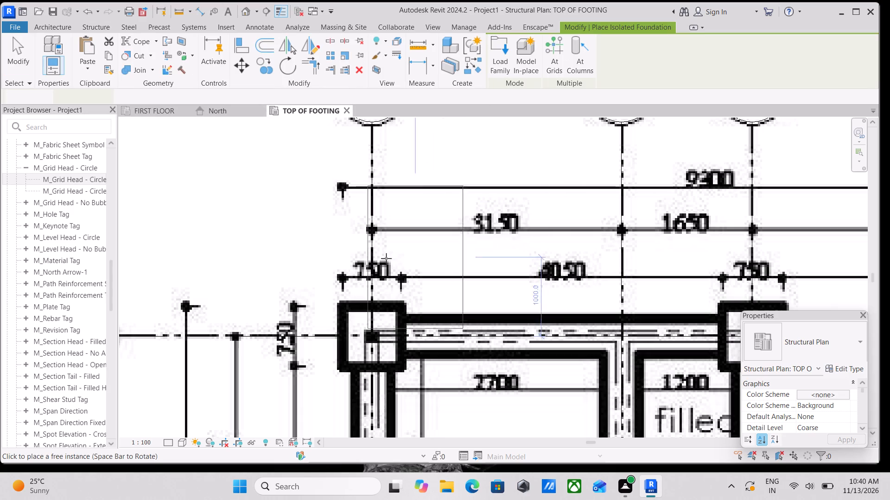
pyautogui.click(846, 366)
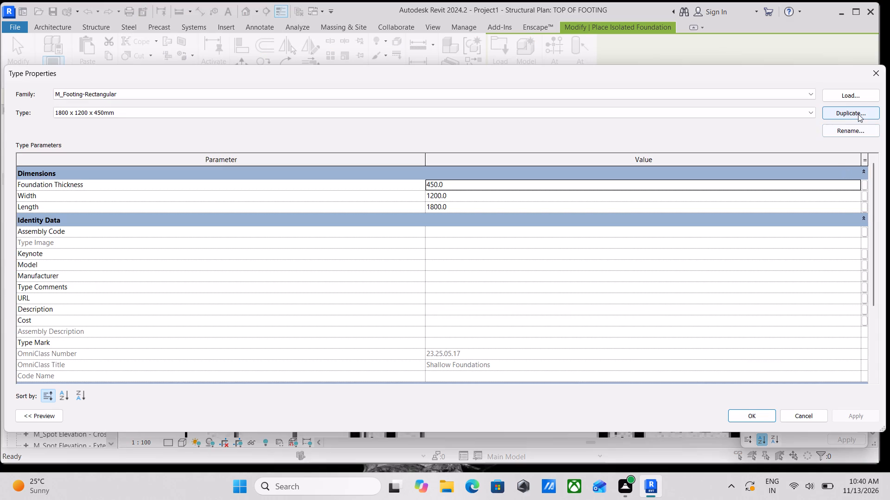
pyautogui.click(858, 112)
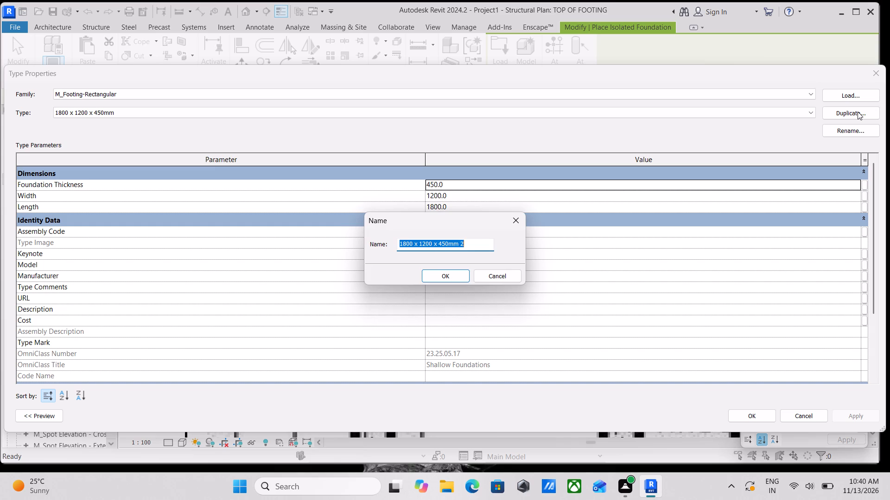
pyautogui.write('750')
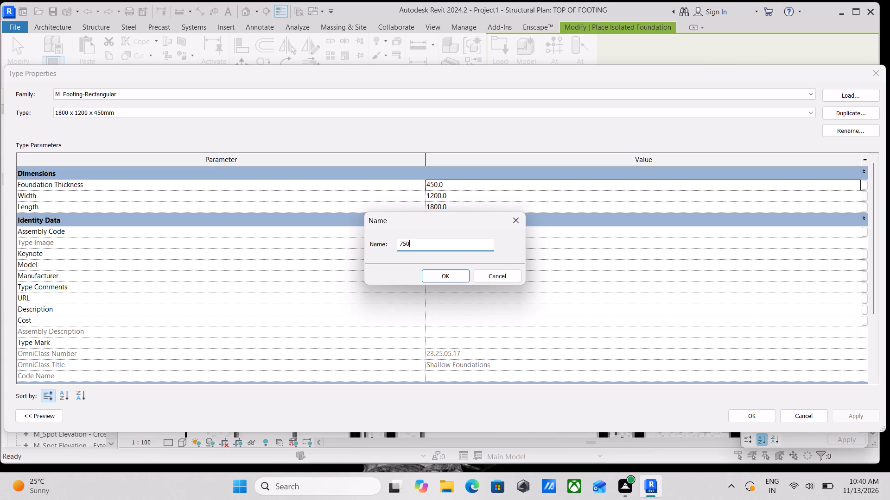
pyautogui.press('space')
pyautogui.write('MM')
pyautogui.press('space')
pyautogui.write('X')
pyautogui.press('space')
pyautogui.write('750')
pyautogui.write('MM')
pyautogui.click(410, 244)
pyautogui.press('BackSpace')
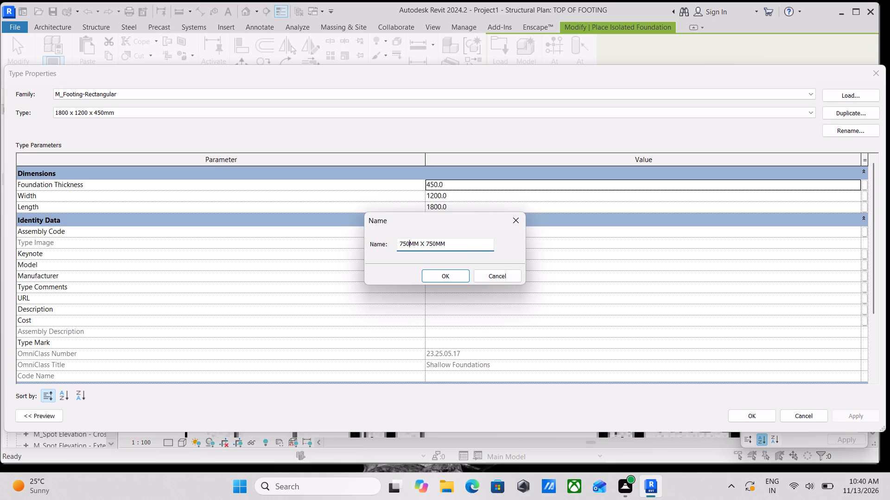
pyautogui.click(452, 243)
pyautogui.press('space')
pyautogui.write('X')
pyautogui.press('space')
pyautogui.write('45')
pyautogui.press('0')
pyautogui.write('MM')
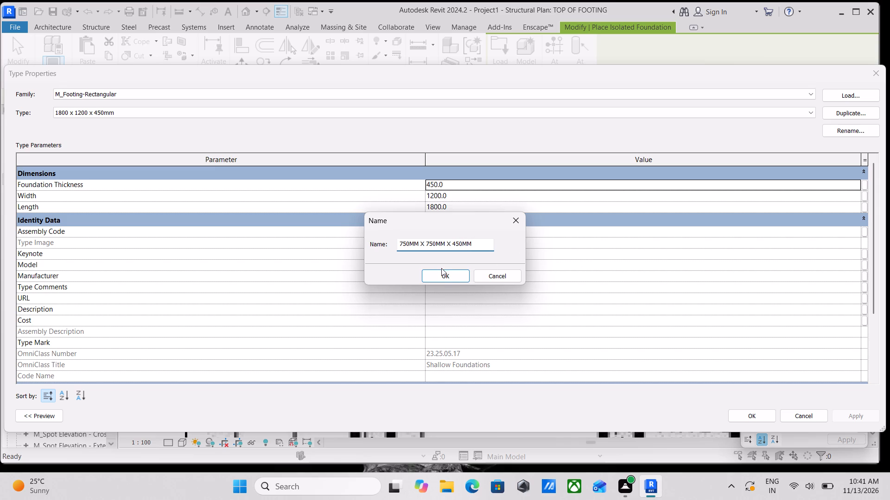
pyautogui.click(442, 280)
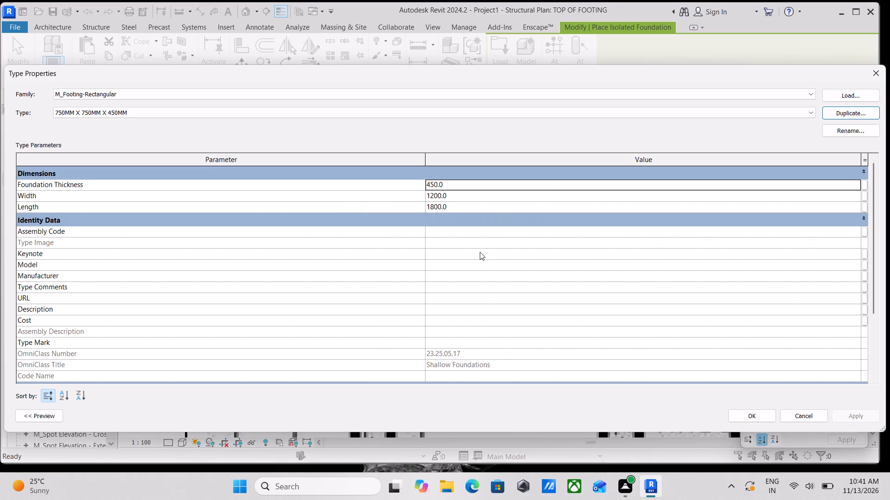
# Set the new footing type's width and length both to 750 mm and apply the changes.
pyautogui.click(474, 195)
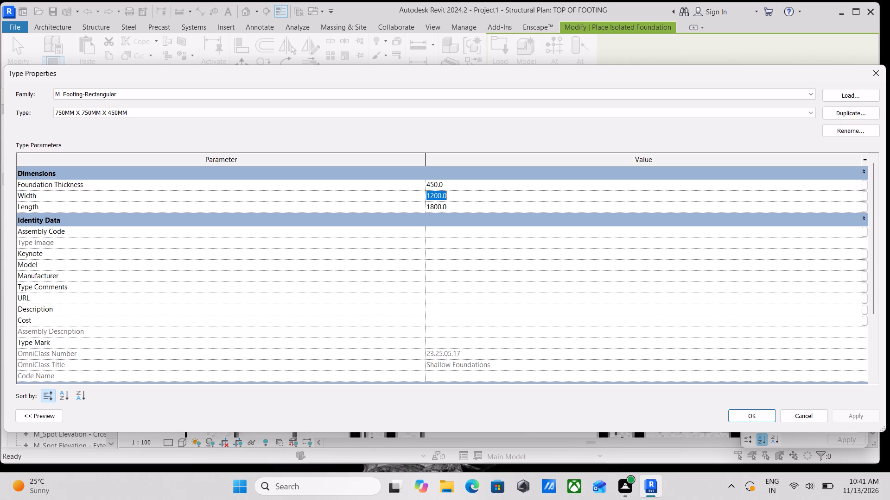
pyautogui.write('75')
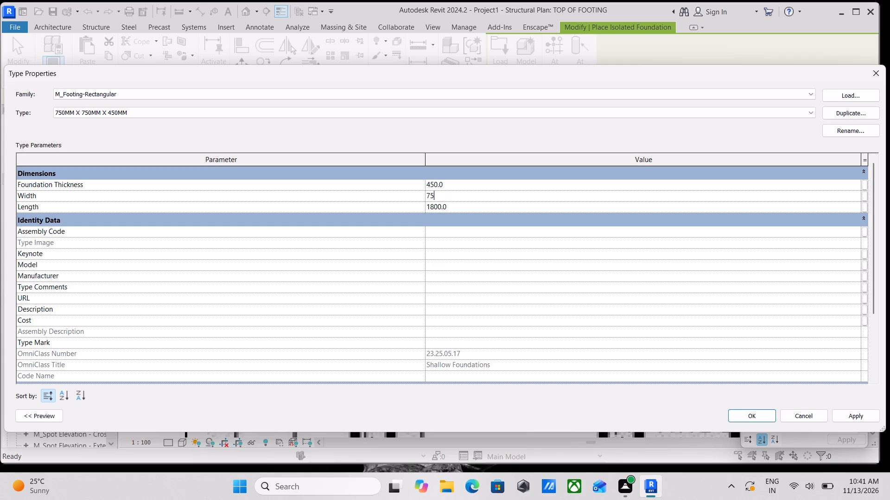
pyautogui.press('0')
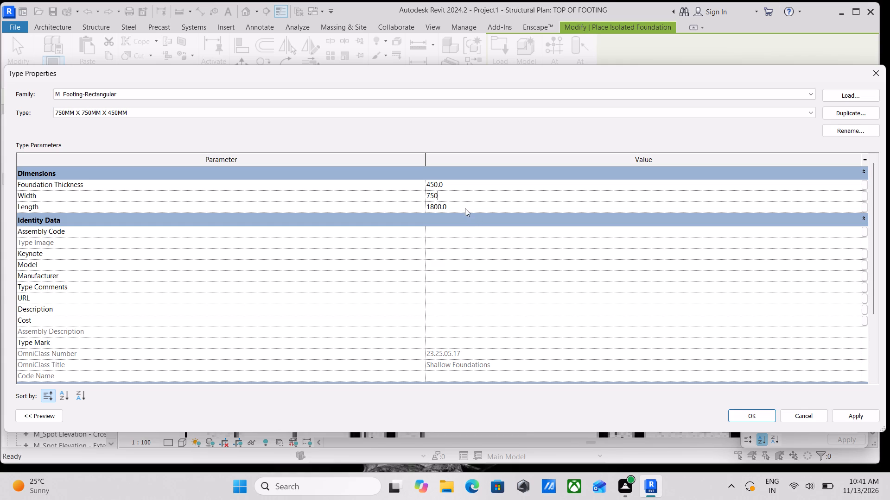
pyautogui.click(465, 208)
pyautogui.write('750')
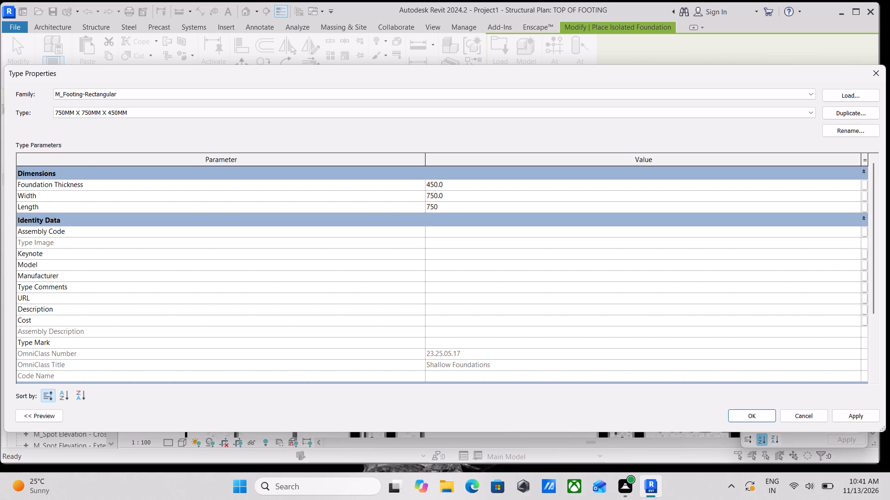
pyautogui.write('MM')
pyautogui.press('Return')
pyautogui.click(862, 417)
pyautogui.click(742, 417)
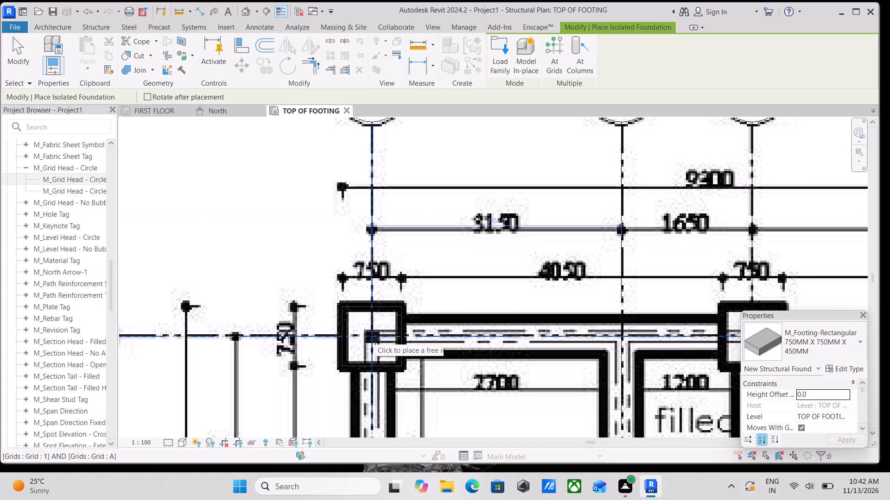
# Place a 750MM X 750MM X 450MM footing at the intersection of grids 1 and A.
pyautogui.click(375, 339)
# Place a 750MM X 750MM X 450MM footing at the intersection of grids 3 and A.
pyautogui.scroll(-1, 375, 339)
pyautogui.moveTo(375, 339); pyautogui.dragTo(341, 339, button='middle')
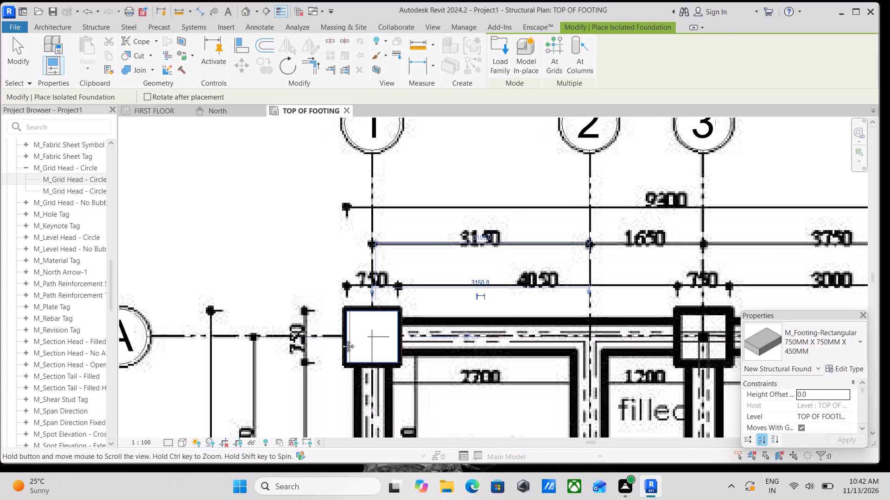
pyautogui.moveTo(341, 339); pyautogui.dragTo(279, 328, button='middle')
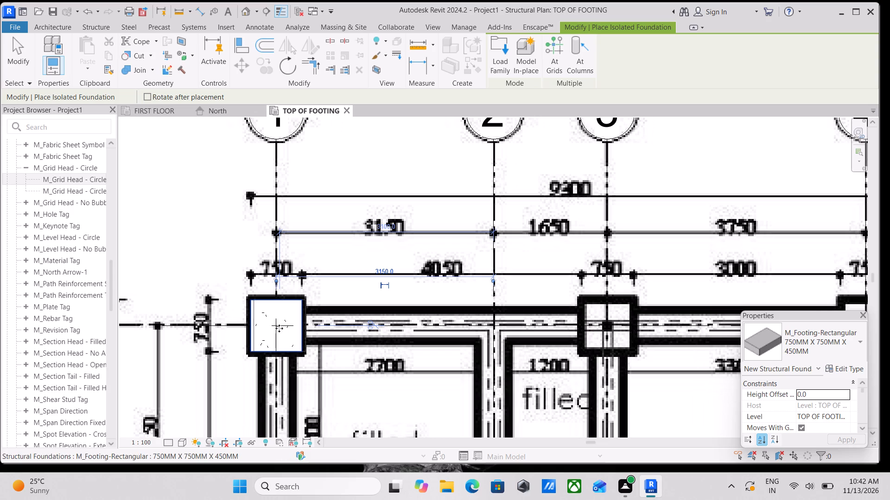
pyautogui.scroll(-1, 486, 365)
pyautogui.moveTo(486, 365); pyautogui.dragTo(412, 325, button='middle')
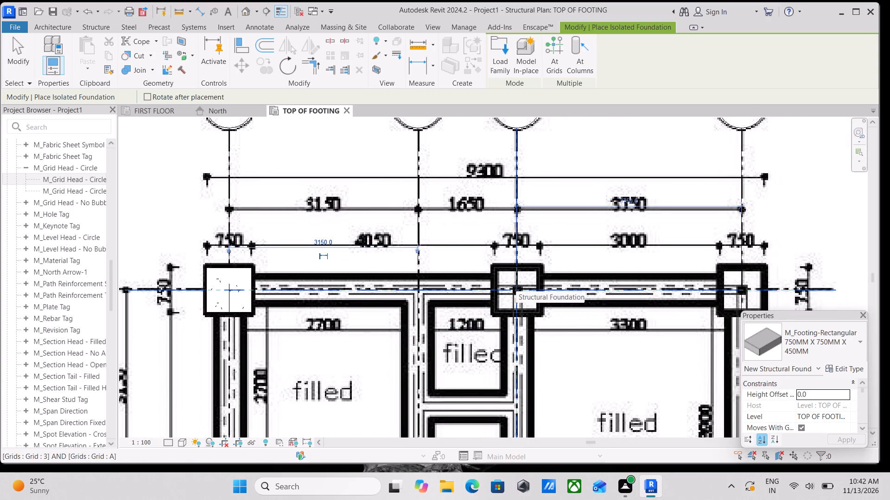
pyautogui.scroll(-5, 509, 292)
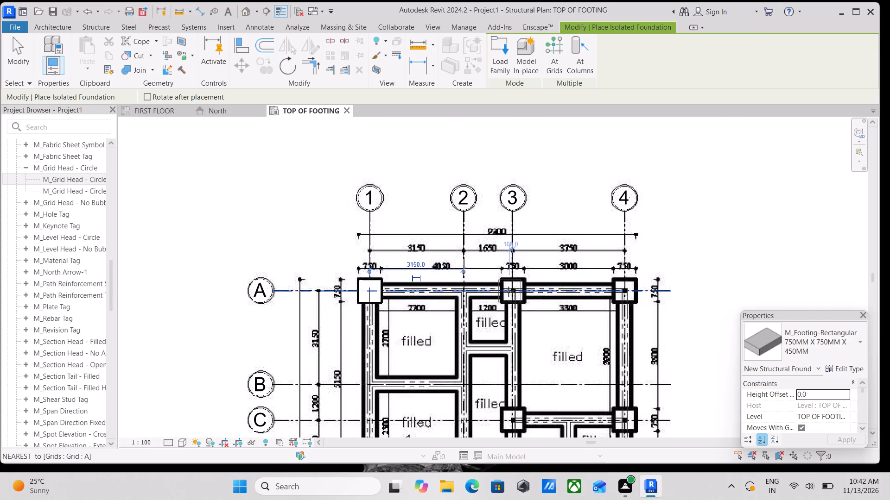
pyautogui.scroll(-1, 509, 292)
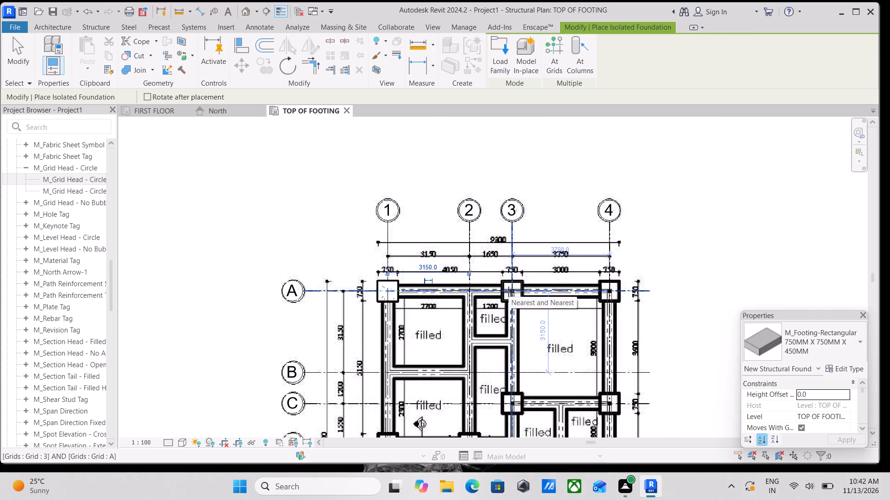
pyautogui.scroll(7, 509, 292)
pyautogui.scroll(-4, 509, 292)
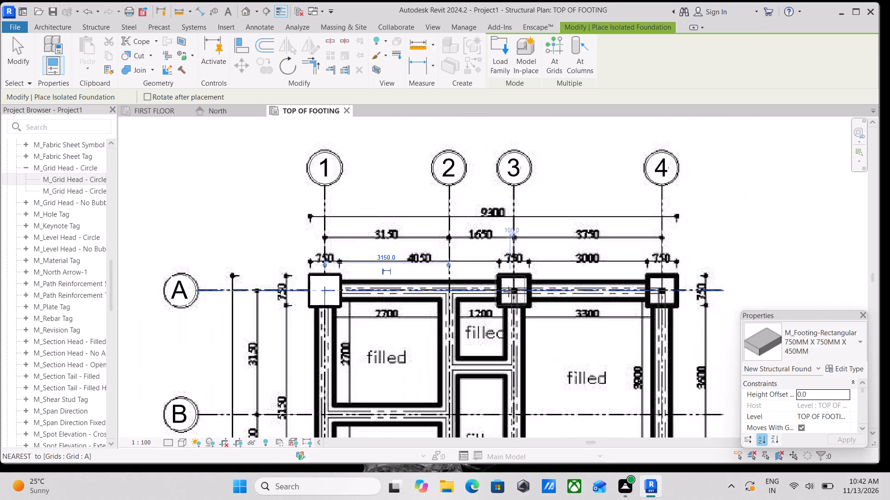
pyautogui.scroll(7, 509, 292)
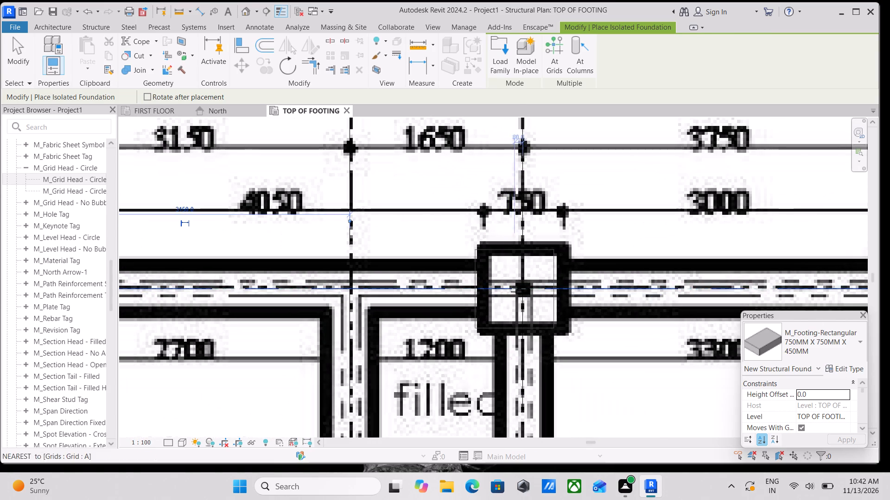
pyautogui.click(523, 290)
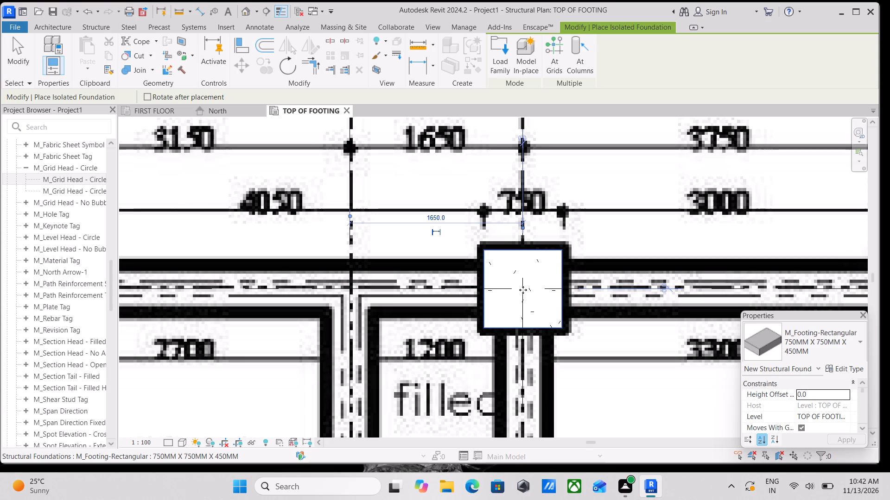
# Place another 750MM X 750MM X 450MM footing at the intersection of grids 4 and A.
pyautogui.scroll(-4, 581, 287)
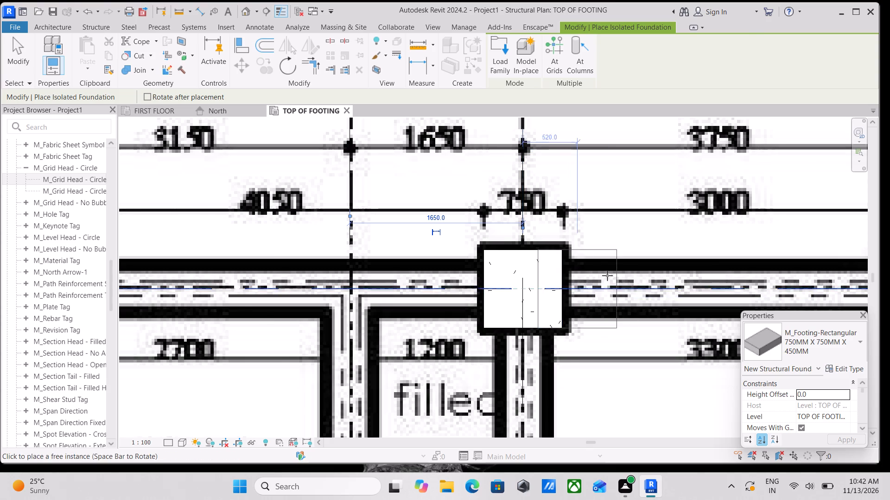
pyautogui.moveTo(600, 275); pyautogui.dragTo(396, 260, button='middle')
pyautogui.scroll(1, 585, 274)
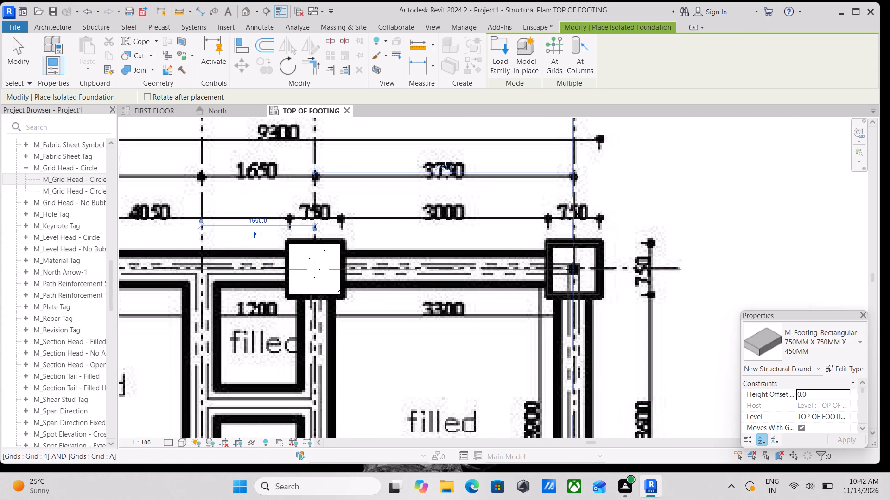
pyautogui.click(571, 269)
# Place 750MM X 750MM X 450MM footings where grid C crosses grids 4 and 3.
pyautogui.scroll(-7, 571, 269)
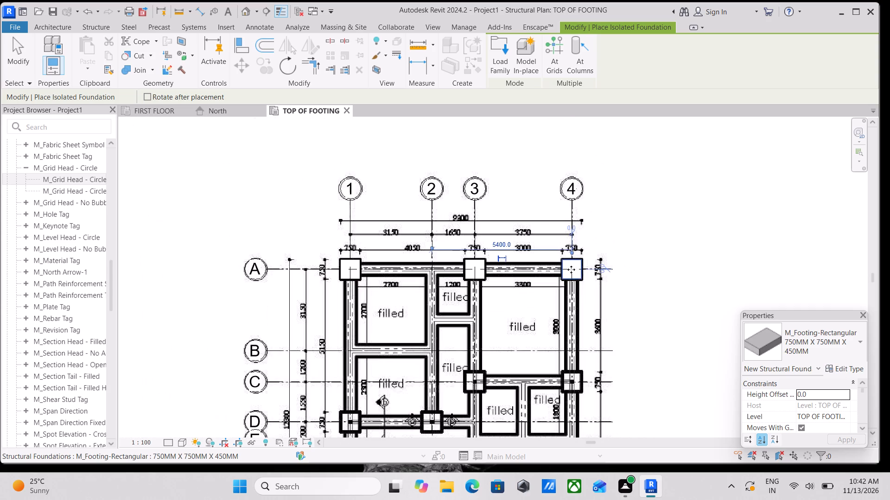
pyautogui.scroll(-1, 571, 269)
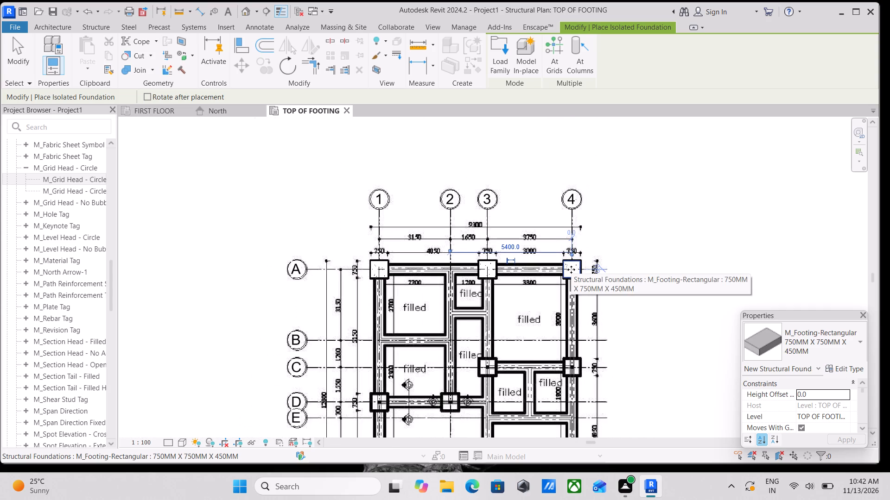
pyautogui.scroll(12, 576, 369)
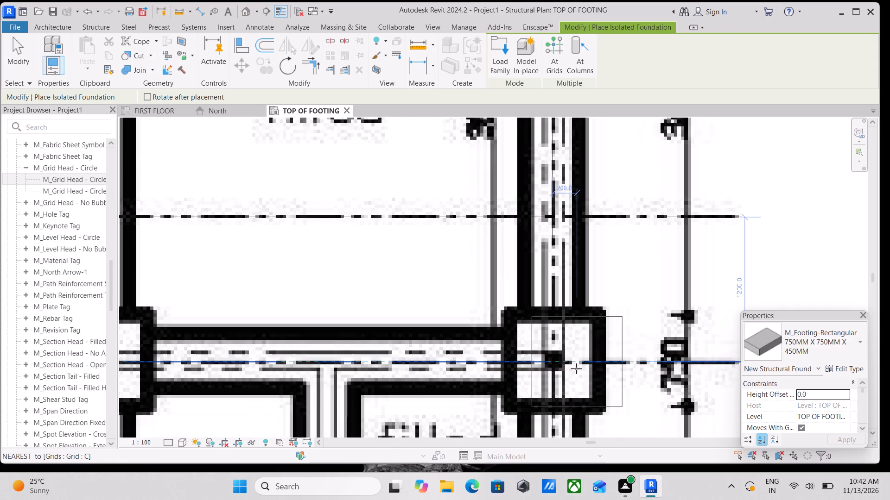
pyautogui.click(553, 361)
pyautogui.scroll(-5, 553, 361)
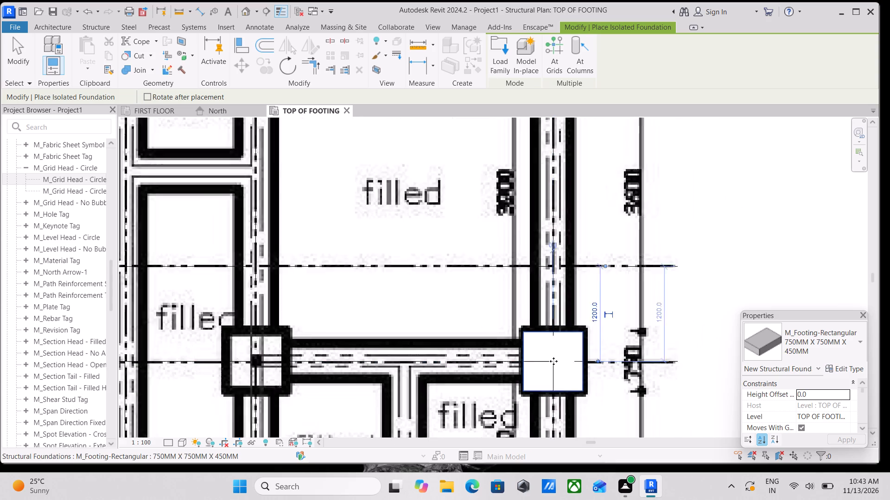
pyautogui.scroll(-2, 553, 361)
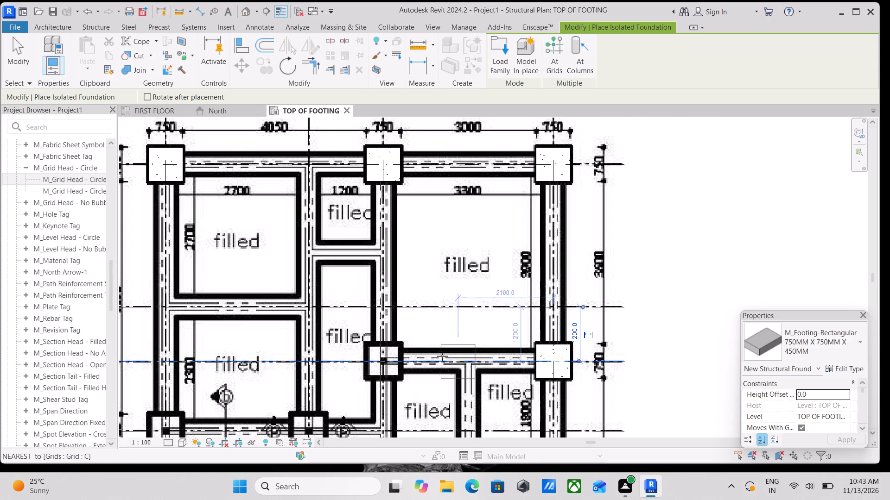
pyautogui.scroll(8, 375, 358)
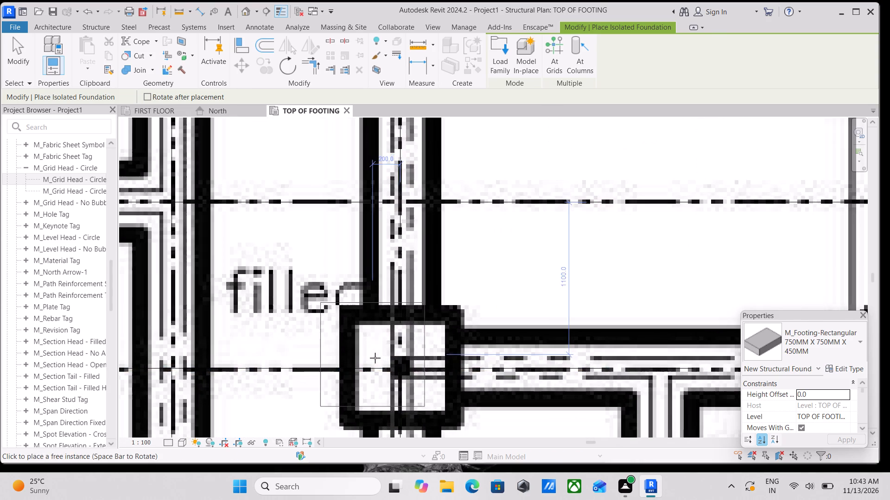
pyautogui.click(401, 365)
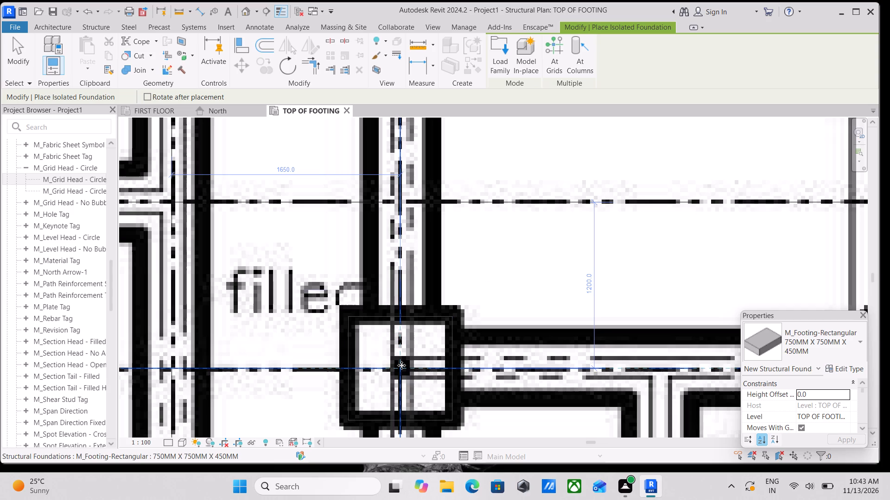
# Place 750MM X 750MM X 450MM footings where grid D crosses grids 2 and 1.
pyautogui.scroll(-11, 401, 365)
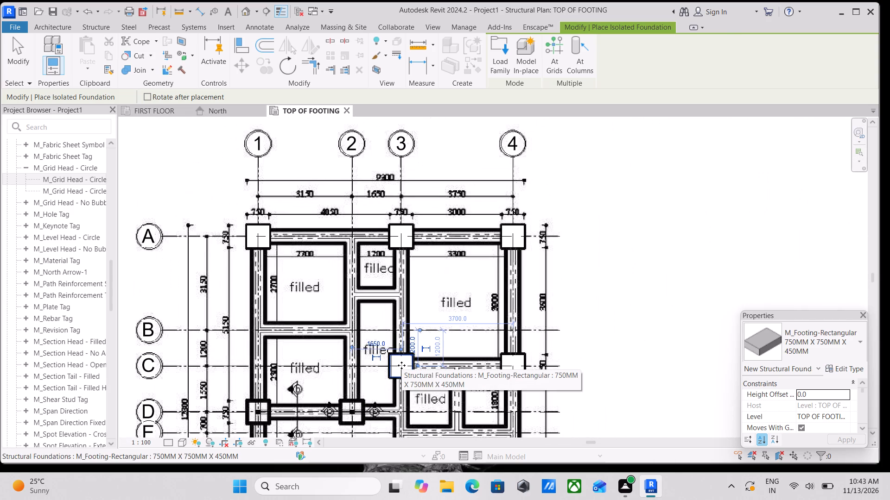
pyautogui.moveTo(401, 365); pyautogui.dragTo(441, 307, button='middle')
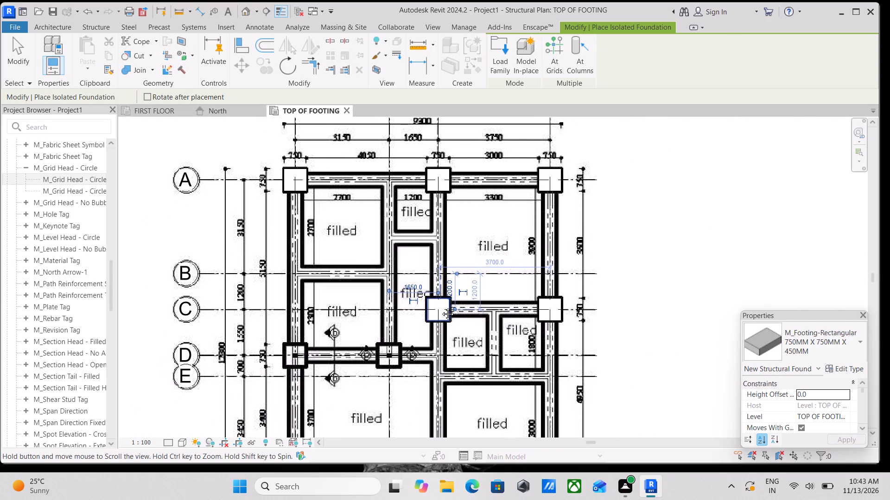
pyautogui.moveTo(441, 307); pyautogui.dragTo(443, 306, button='middle')
pyautogui.scroll(5, 388, 356)
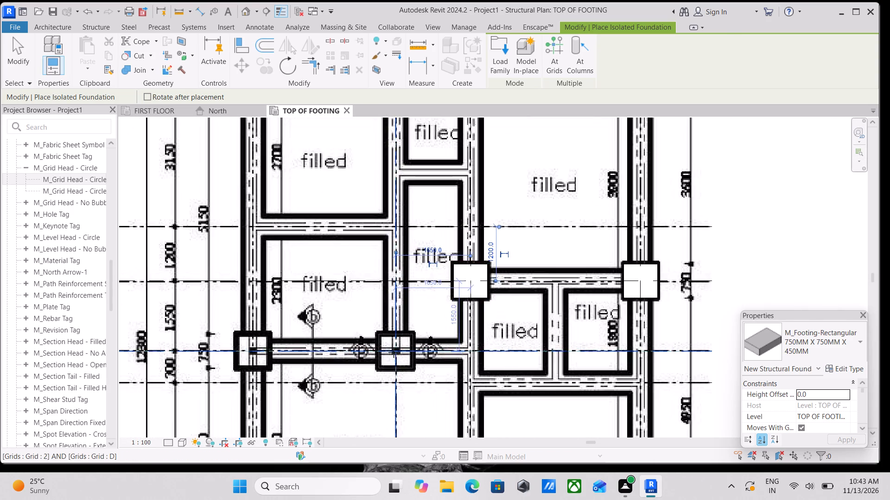
pyautogui.scroll(2, 394, 352)
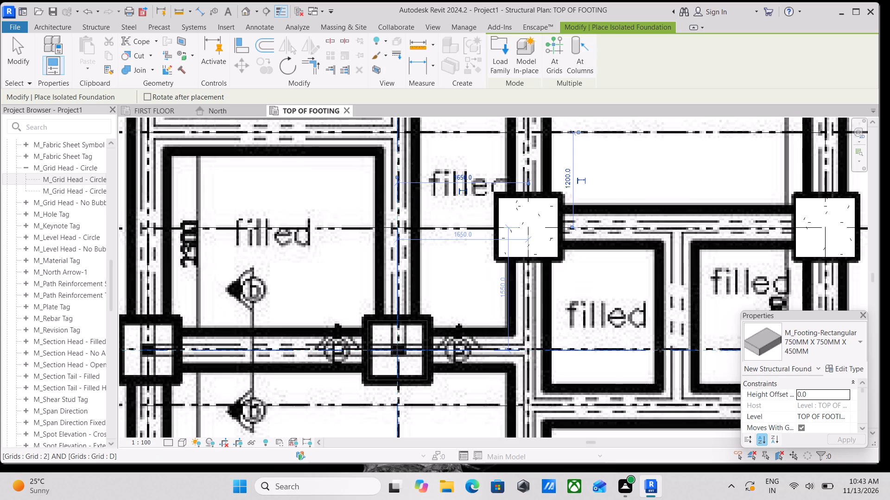
pyautogui.click(397, 350)
pyautogui.scroll(-5, 397, 350)
pyautogui.moveTo(397, 350); pyautogui.dragTo(593, 359, button='middle')
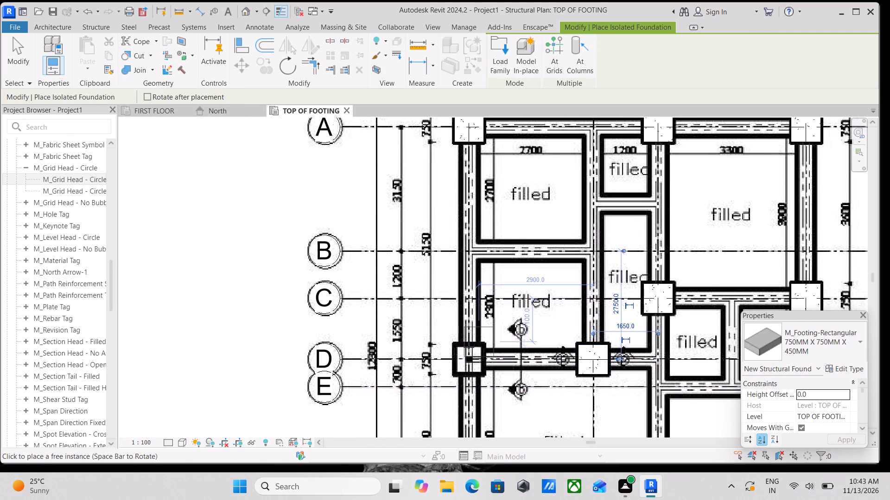
pyautogui.scroll(3, 465, 354)
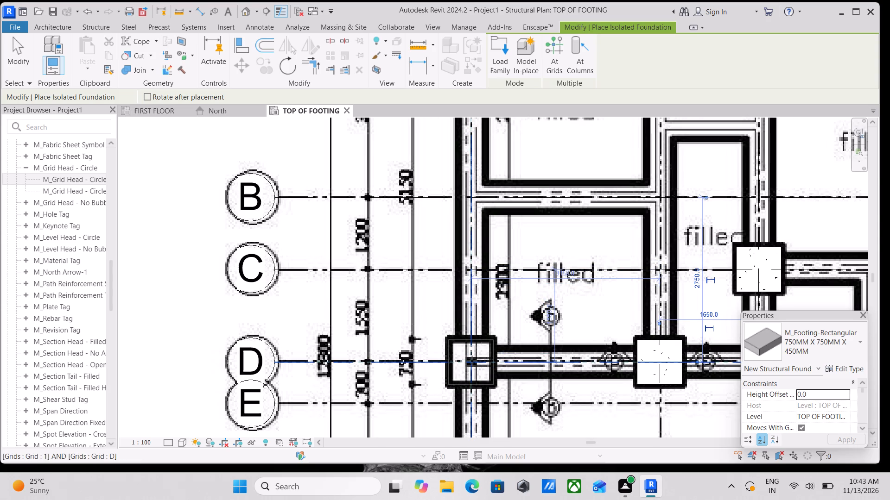
pyautogui.click(472, 361)
# Place 750MM X 750MM X 450MM footings where grid F crosses grids 4 and 3.
pyautogui.scroll(-6, 472, 361)
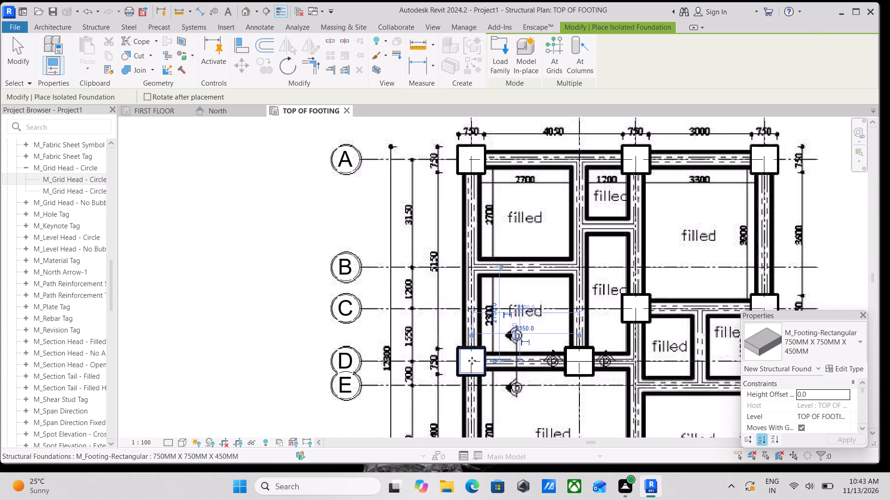
pyautogui.scroll(-1, 472, 361)
pyautogui.moveTo(472, 361); pyautogui.dragTo(439, 306, button='middle')
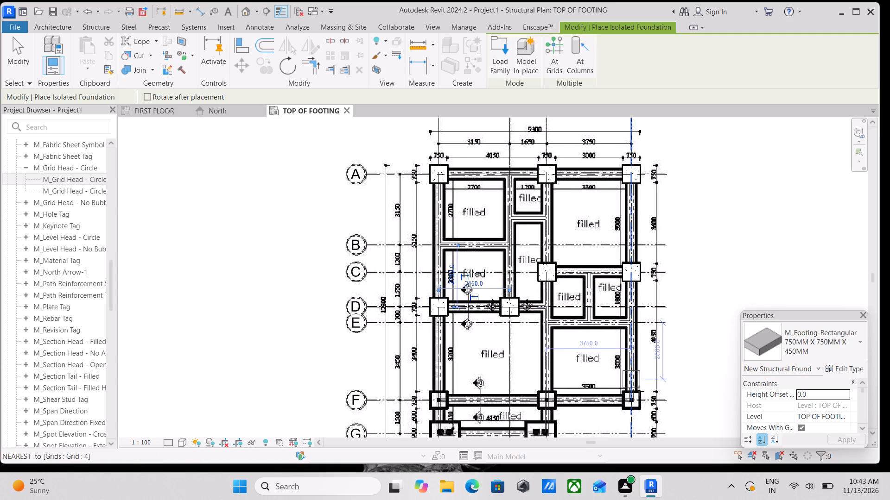
pyautogui.scroll(9, 641, 410)
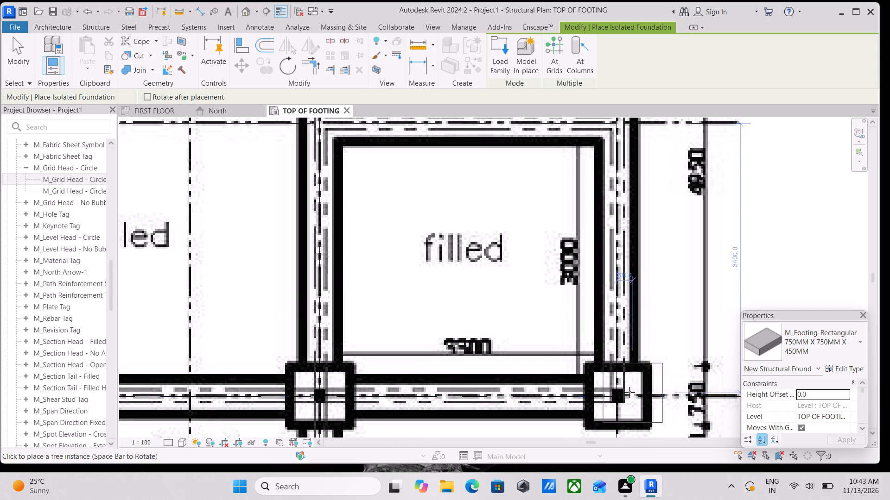
pyautogui.click(617, 397)
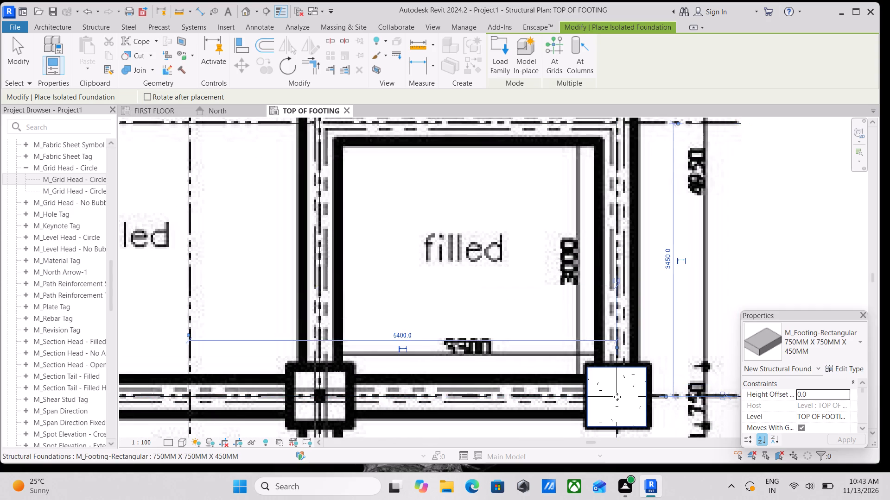
pyautogui.scroll(-4, 617, 397)
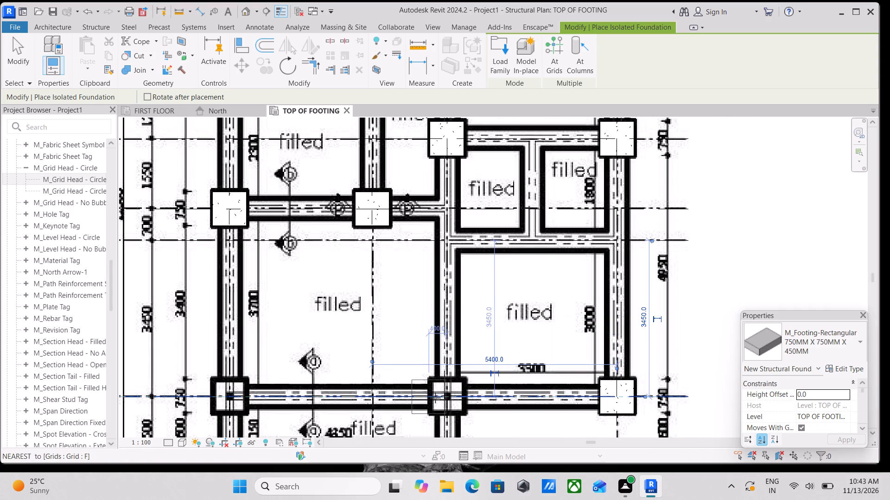
pyautogui.click(450, 399)
# Place a 750MM X 750MM X 450MM footing at the intersection of grids 1 and F and finish footing placement.
pyautogui.scroll(-3, 450, 399)
pyautogui.moveTo(450, 399); pyautogui.dragTo(623, 349, button='middle')
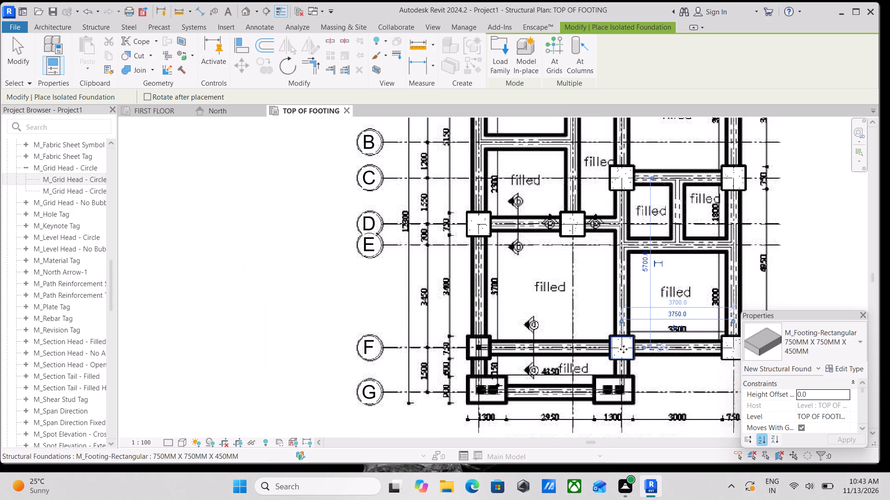
pyautogui.scroll(2, 470, 349)
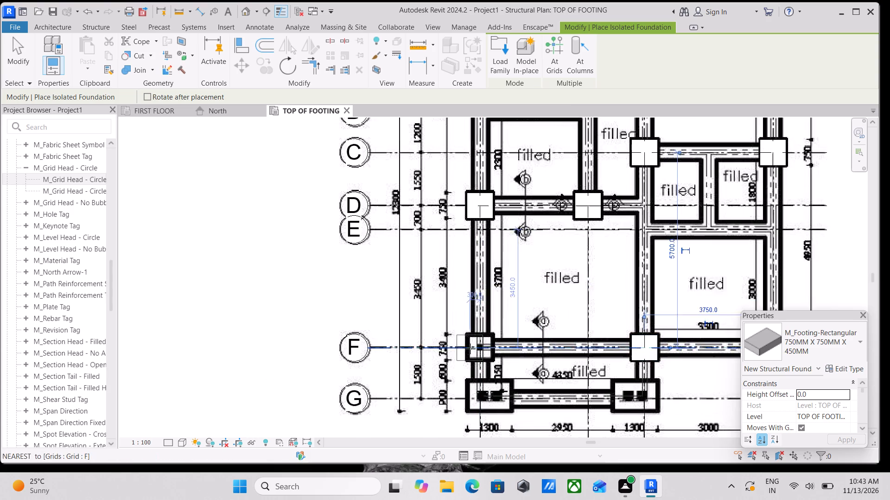
pyautogui.scroll(5, 470, 349)
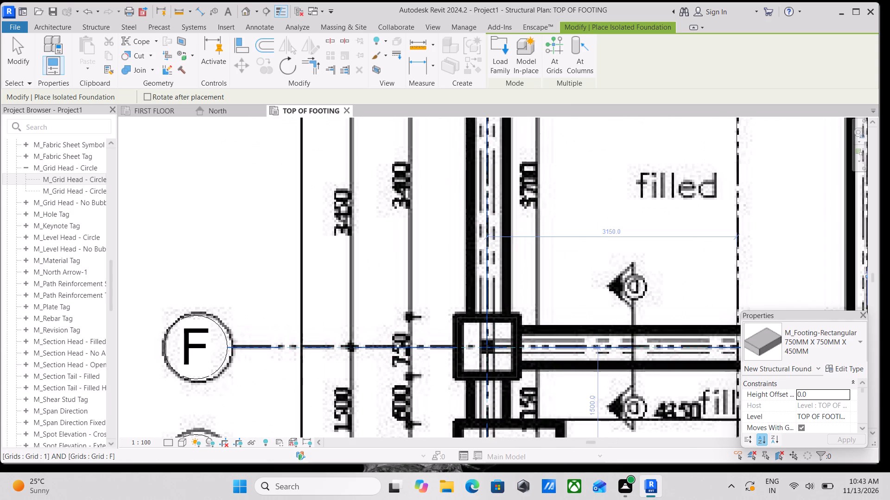
pyautogui.click(488, 348)
pyautogui.scroll(-7, 488, 348)
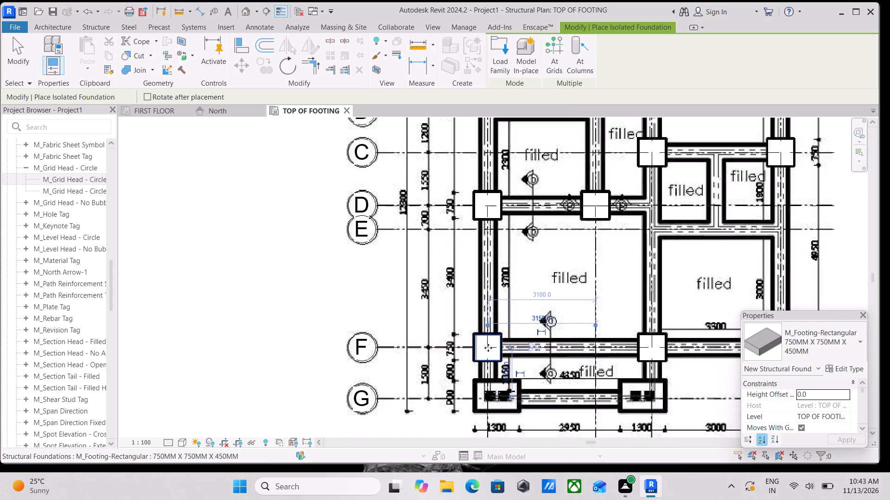
pyautogui.scroll(-2, 488, 348)
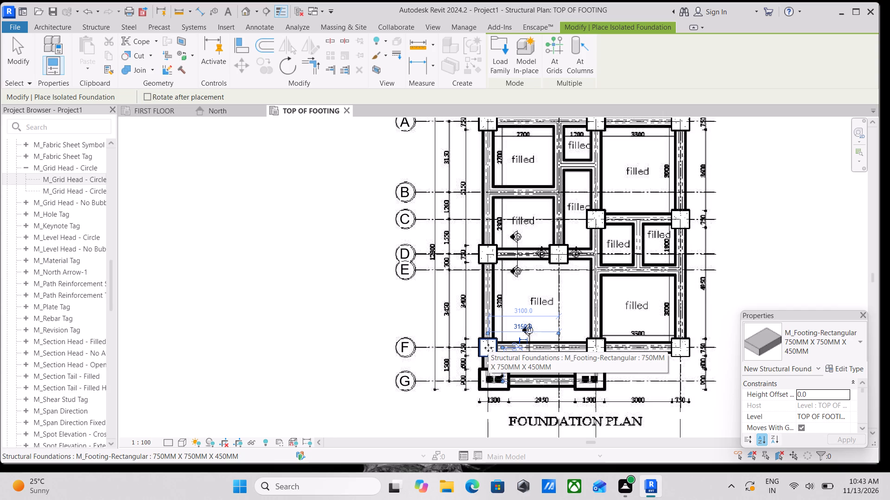
pyautogui.press('Escape')
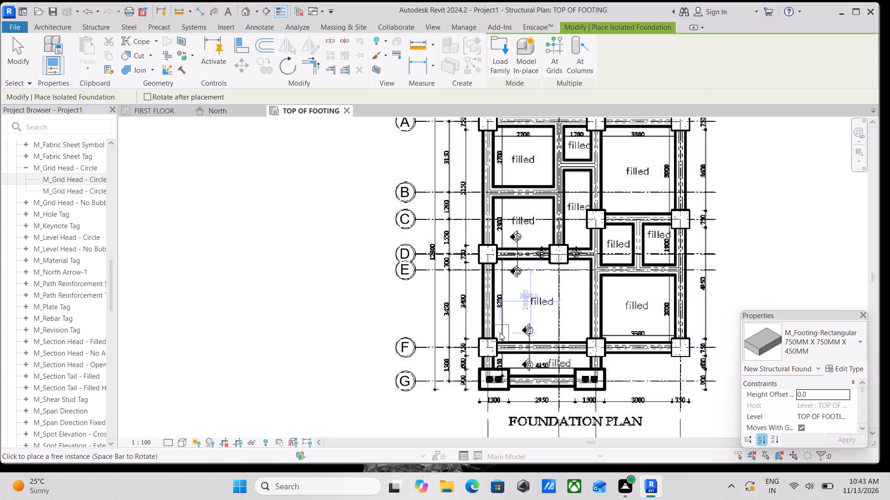
pyautogui.press('Escape')
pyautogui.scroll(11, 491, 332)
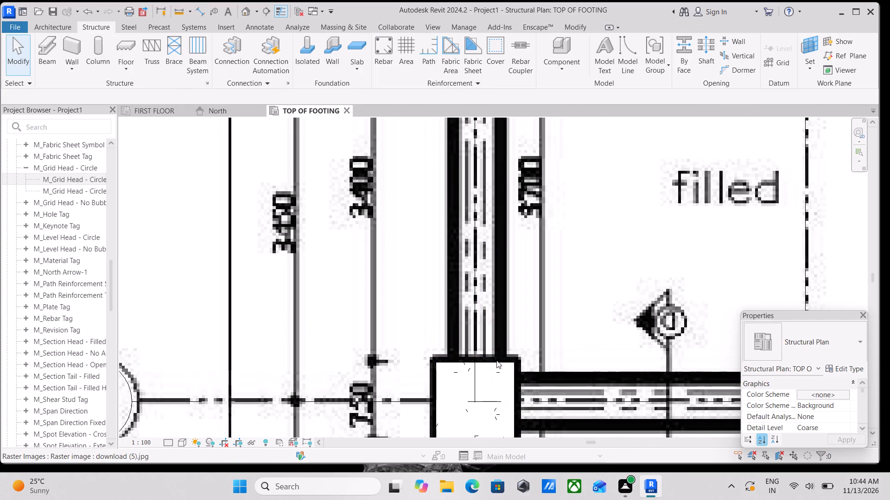
# Nudge the footing at grids 1 and F slightly upward to line up with its outline in the plan image.
pyautogui.click(496, 362)
pyautogui.press('Up')
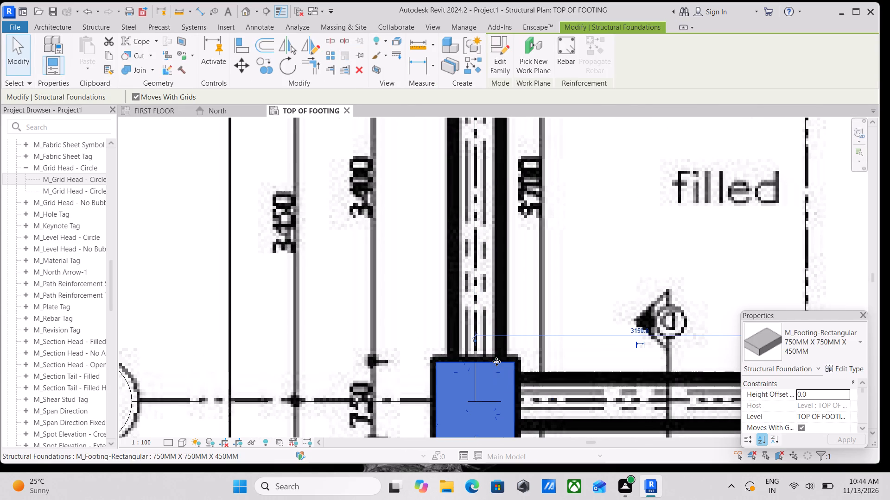
pyautogui.press('Right')
pyautogui.press('Down')
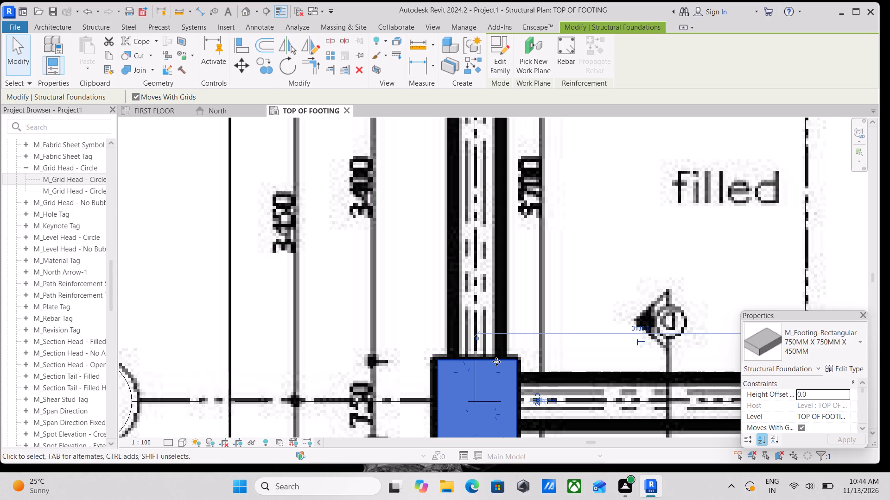
pyautogui.press('Up')
pyautogui.press('Left')
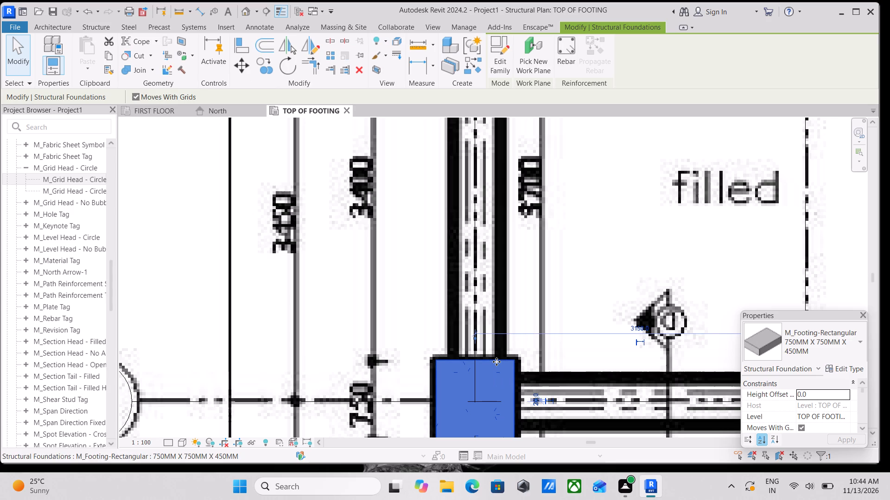
pyautogui.press('Escape')
pyautogui.scroll(-7, 496, 362)
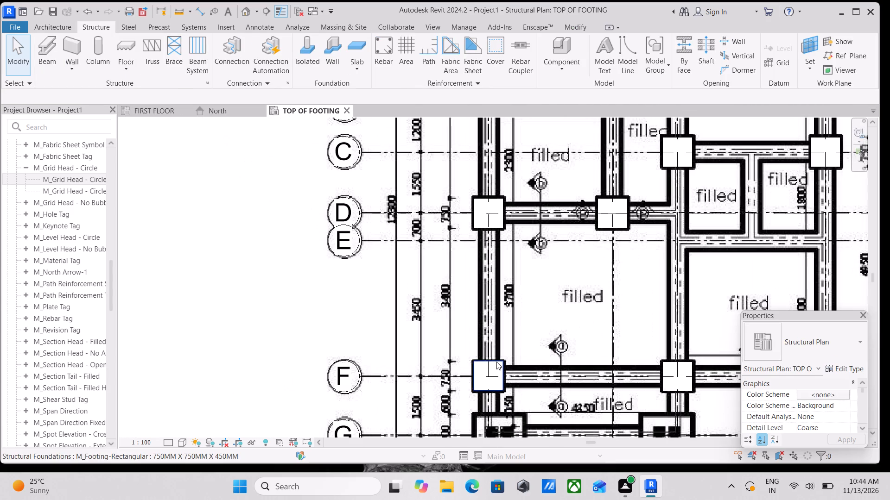
pyautogui.press('Escape')
# Duplicate the isolated rectangular footing type and name the copy 1300MM X 750MM X 450MM.
pyautogui.scroll(-2, 496, 362)
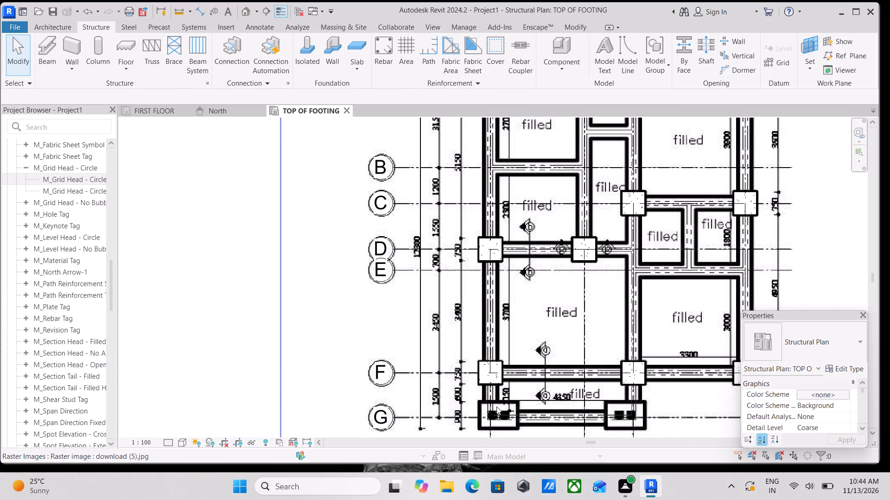
pyautogui.scroll(4, 439, 397)
pyautogui.moveTo(615, 410); pyautogui.dragTo(521, 337, button='middle')
pyautogui.scroll(1, 615, 410)
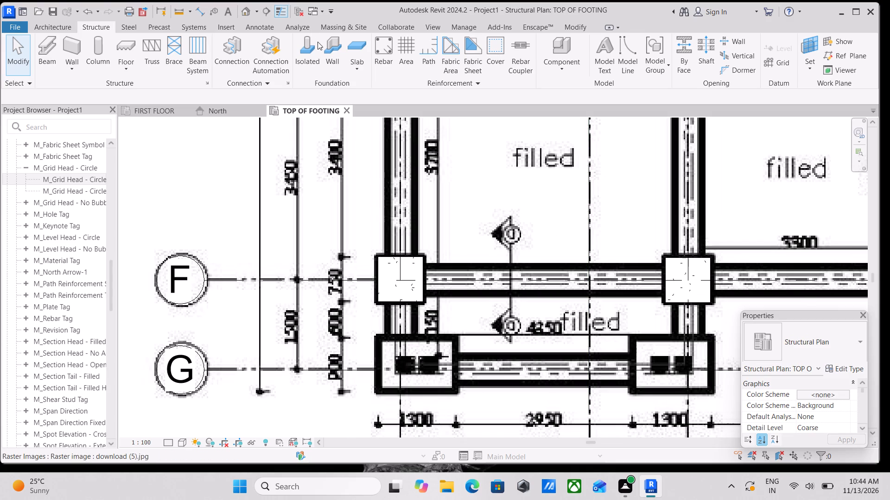
pyautogui.click(305, 54)
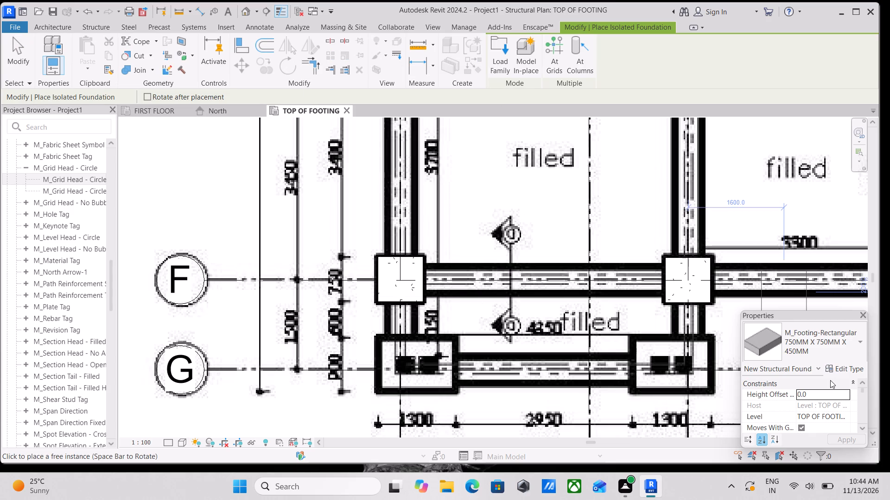
pyautogui.click(848, 371)
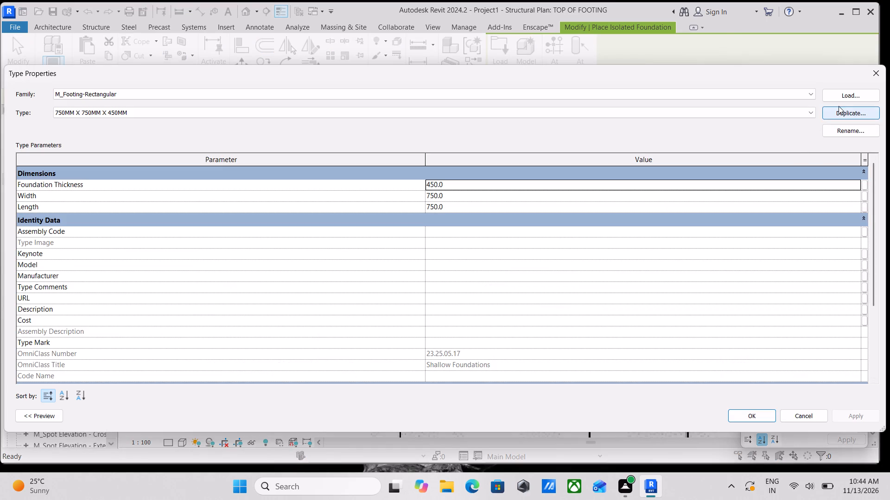
pyautogui.click(839, 106)
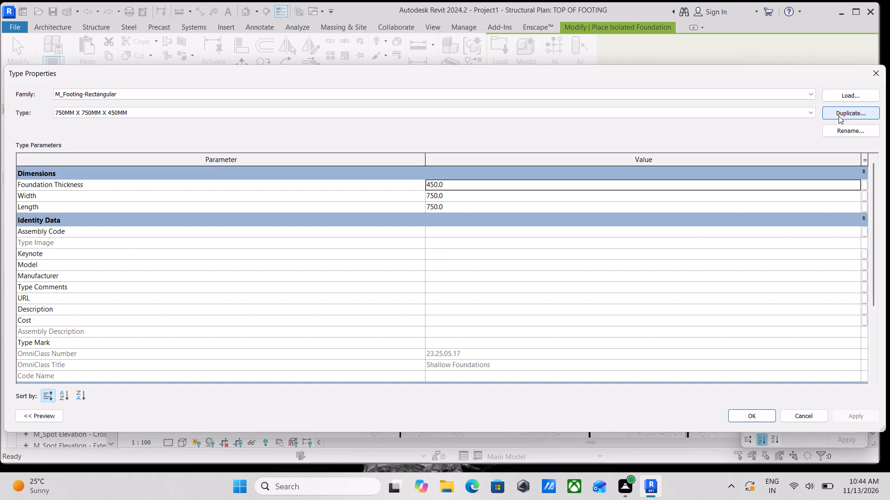
pyautogui.click(839, 113)
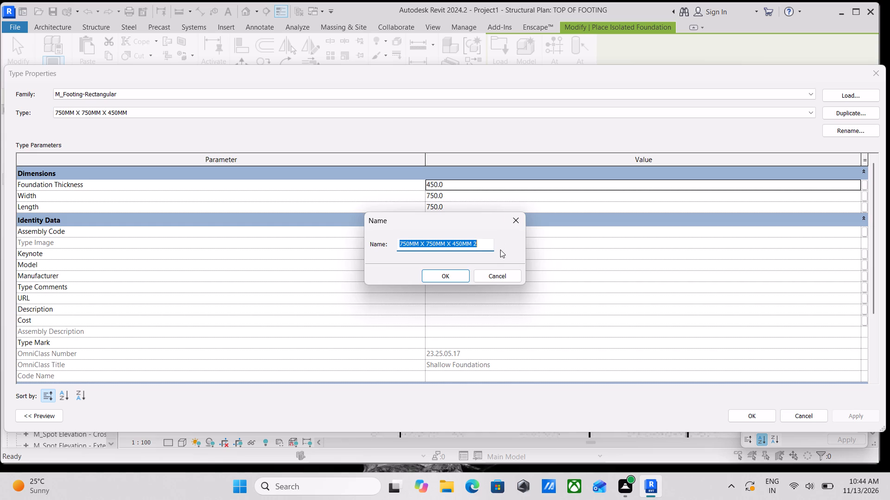
pyautogui.write('1300')
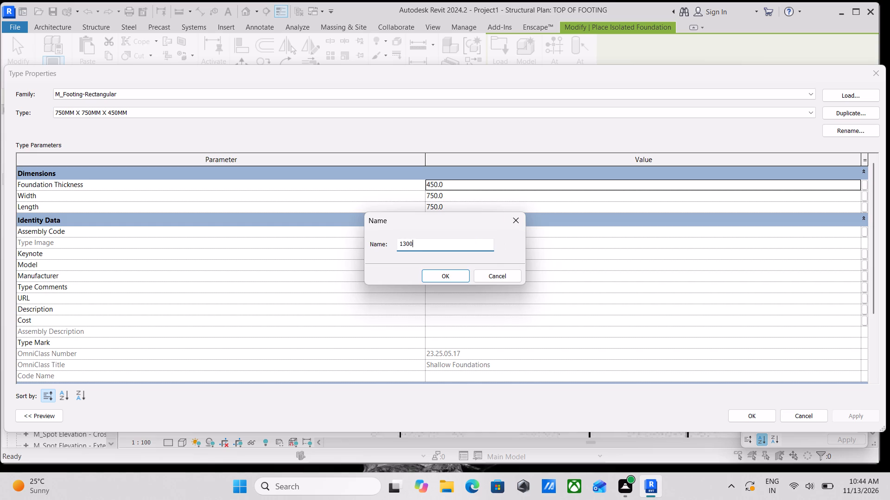
pyautogui.press('space')
pyautogui.write('MM')
pyautogui.press('space')
pyautogui.write('X')
pyautogui.press('space')
pyautogui.press('7')
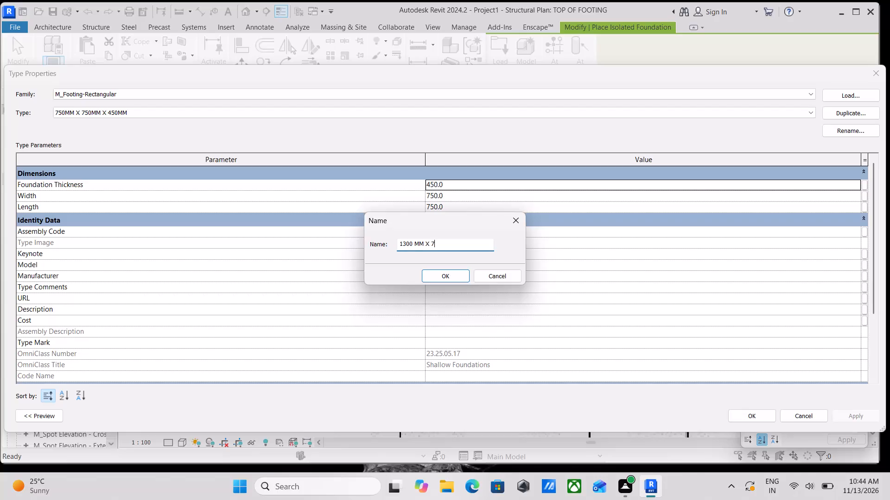
pyautogui.write('50')
pyautogui.write('MM')
pyautogui.click(414, 241)
pyautogui.press('BackSpace')
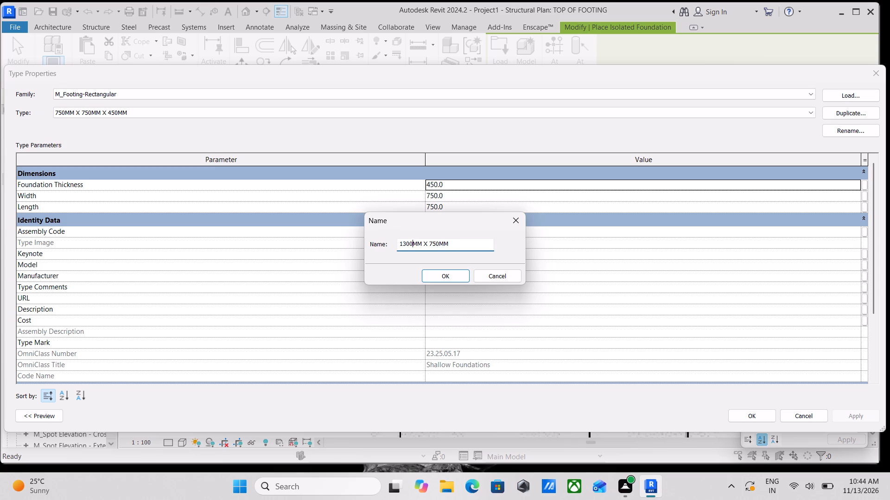
pyautogui.click(460, 245)
pyautogui.press('space')
pyautogui.write('X')
pyautogui.press('space')
pyautogui.write('45')
pyautogui.press('0')
pyautogui.write('MM')
pyautogui.click(444, 278)
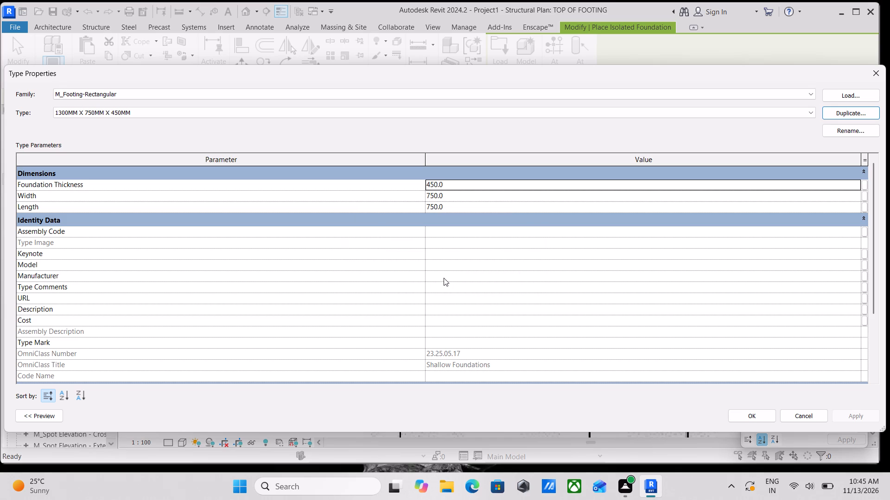
# Set the new footing type's Width to 1300 mm and apply the type changes.
pyautogui.click(461, 195)
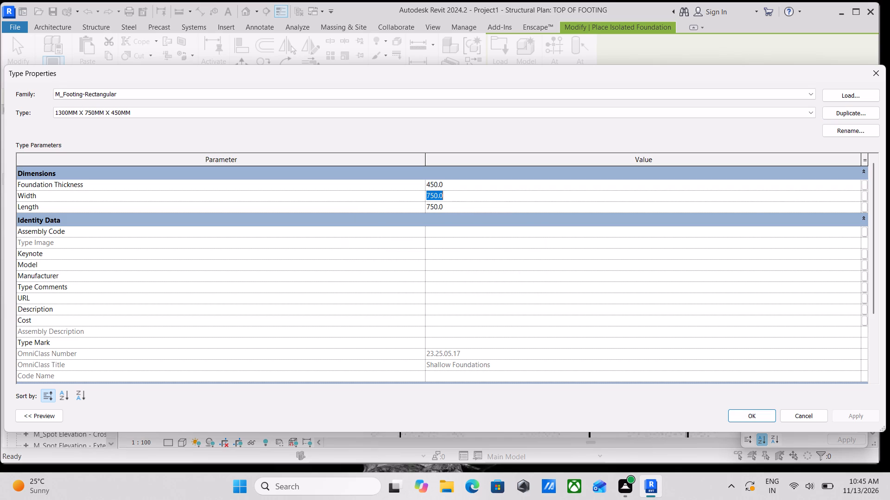
pyautogui.write('1300')
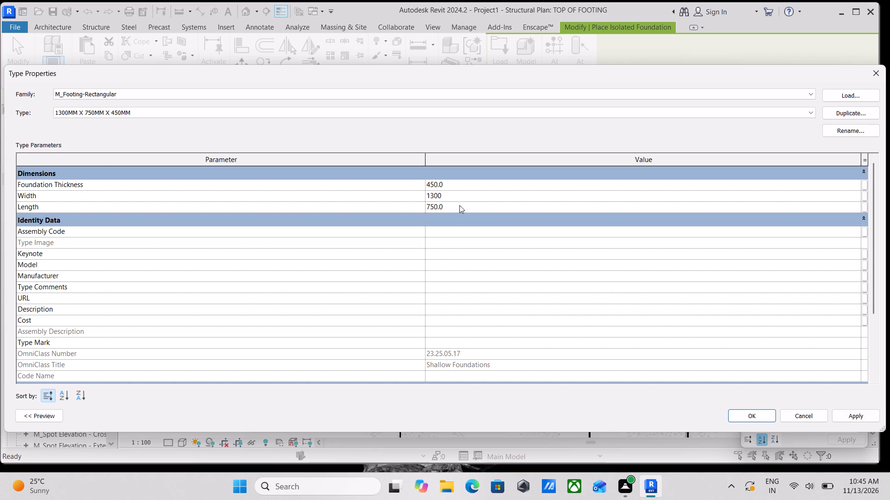
pyautogui.click(458, 205)
pyautogui.click(863, 418)
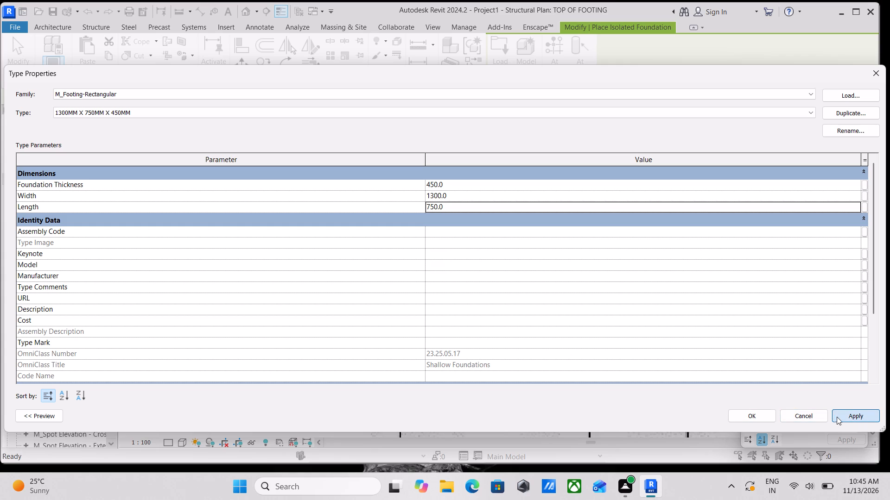
pyautogui.click(752, 409)
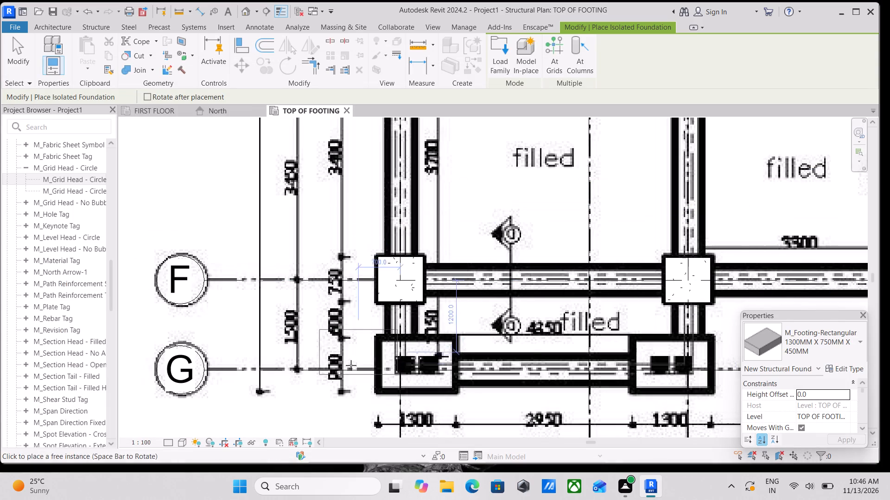
# Place a 1300MM X 750MM X 450MM footing over the footing outline near grids 1 and G, about 1400 mm below grid F.
pyautogui.scroll(2, 420, 366)
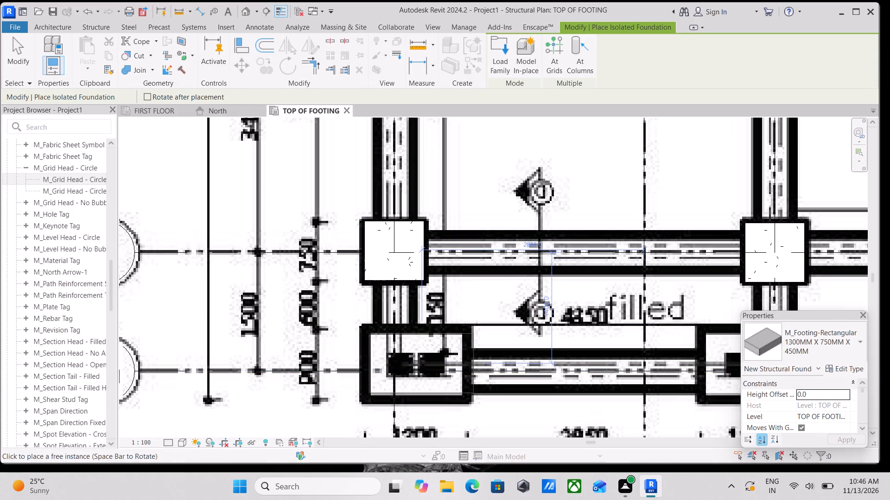
pyautogui.click(419, 361)
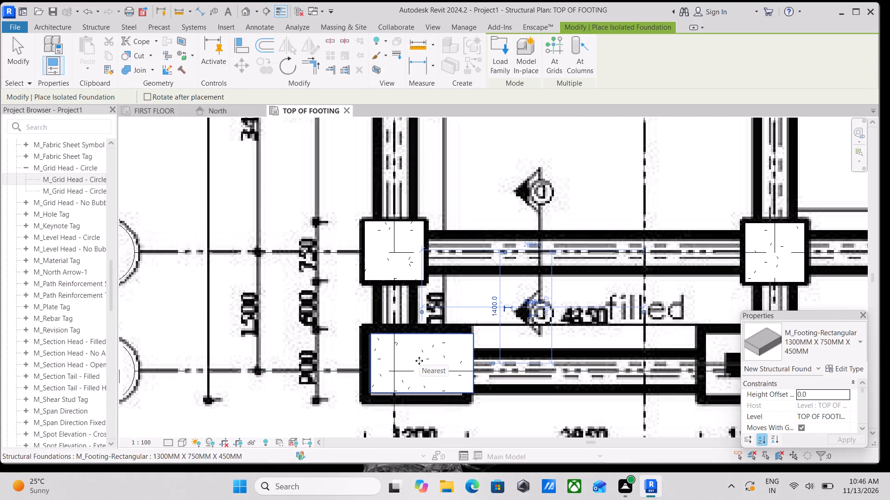
pyautogui.press('Escape')
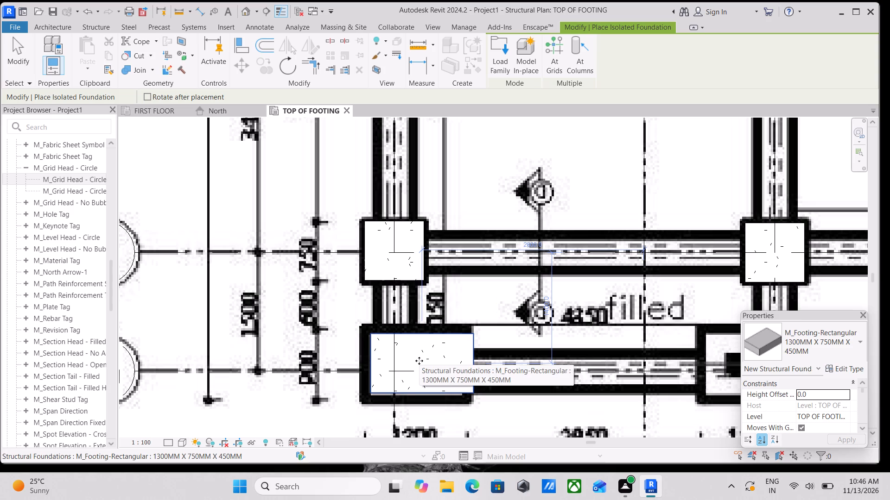
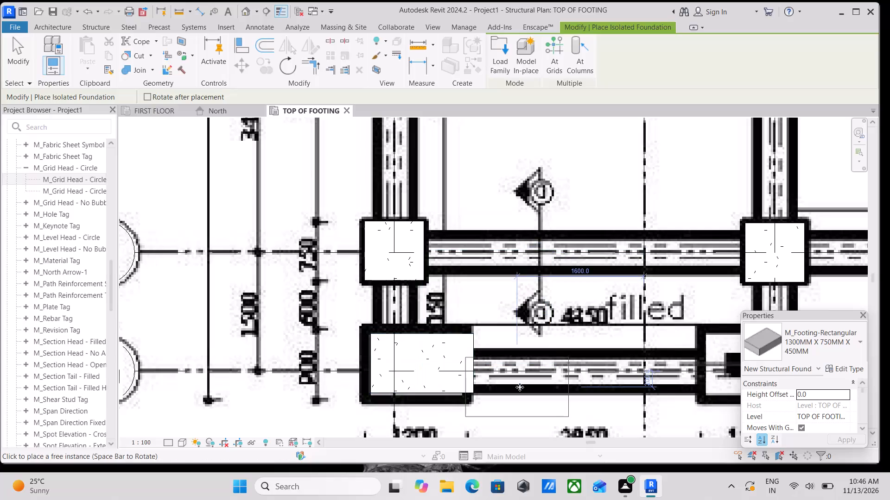
# Place a 1300MM X 750MM X 450MM footing over the outline near grids 3 and G, about 1400 mm below grid F.
pyautogui.scroll(-2, 426, 363)
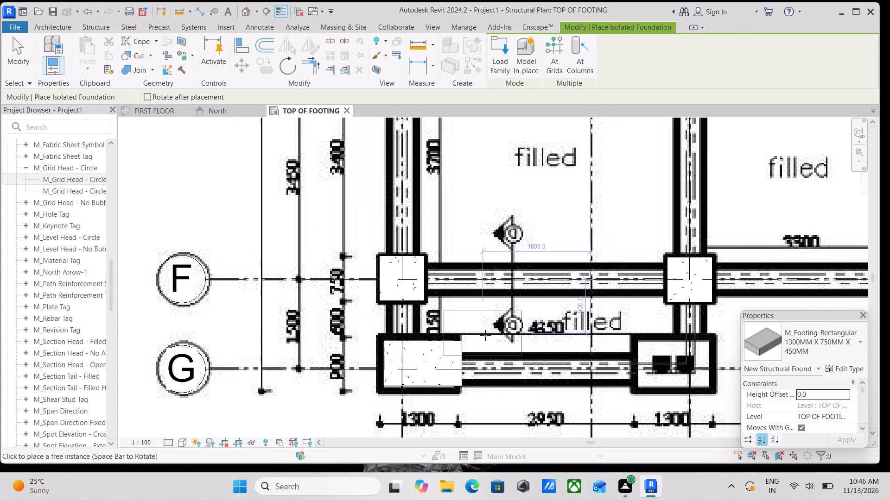
pyautogui.scroll(2, 670, 363)
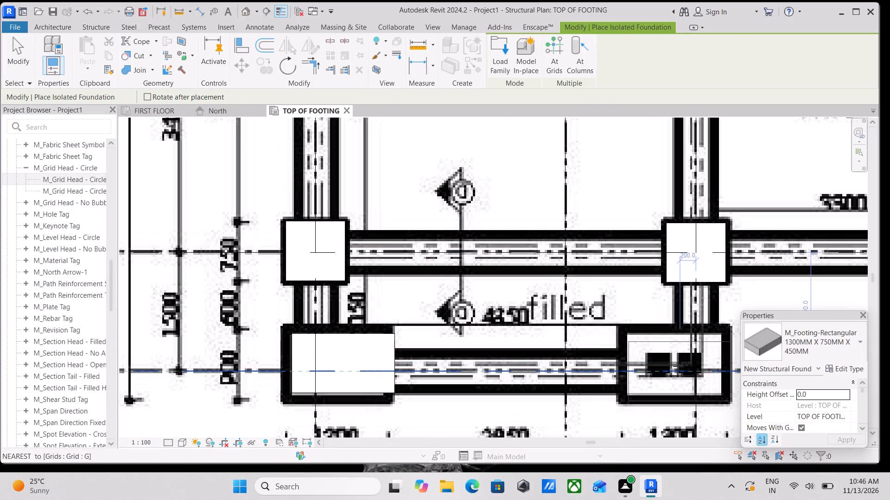
pyautogui.click(678, 364)
pyautogui.scroll(-2, 678, 364)
pyautogui.moveTo(675, 362); pyautogui.dragTo(639, 355, button='middle')
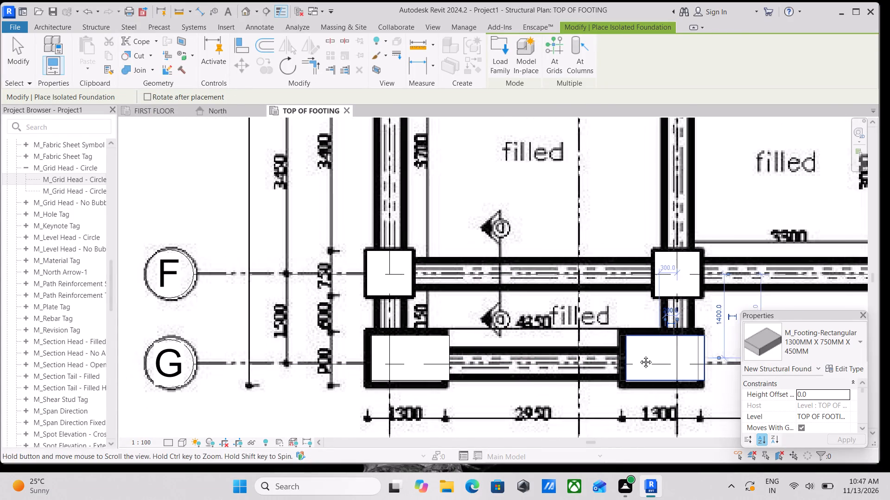
pyautogui.moveTo(639, 355); pyautogui.dragTo(636, 355, button='middle')
pyautogui.scroll(-1, 636, 355)
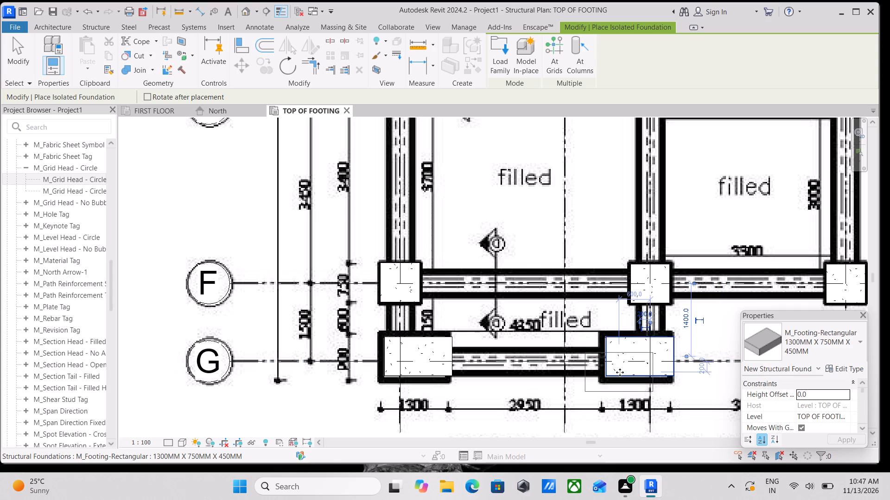
pyautogui.press('Escape')
pyautogui.press('Escape')
pyautogui.press('Escape')
pyautogui.scroll(4, 417, 340)
pyautogui.press('Escape')
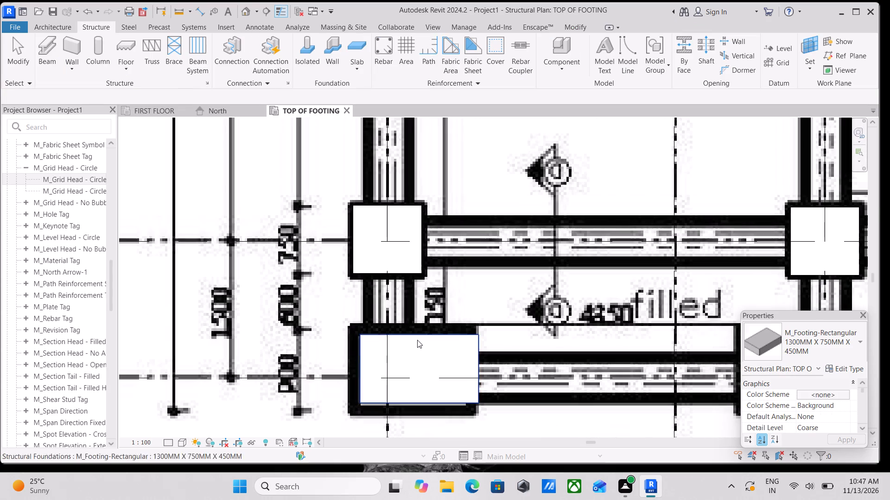
# Nudge the footing at grids 1 and G slightly left and down to line up with its outline in the plan image.
pyautogui.click(422, 336)
pyautogui.press('Left')
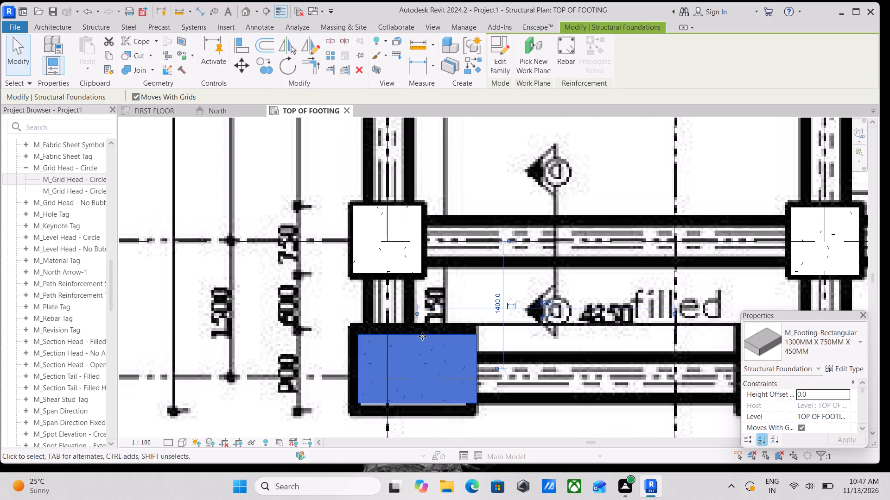
pyautogui.press('Left')
pyautogui.press('Down')
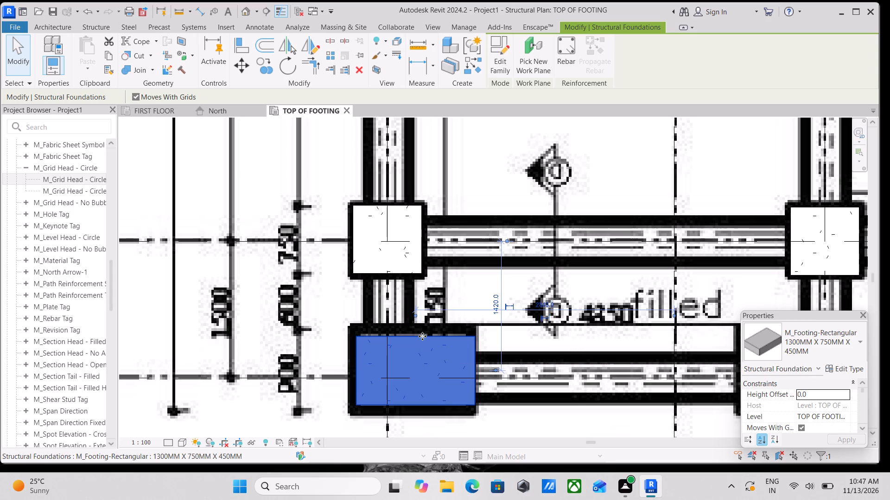
# Nudge the footing at grids 3 and G slightly left to line up with its outline in the plan image.
pyautogui.scroll(-5, 422, 336)
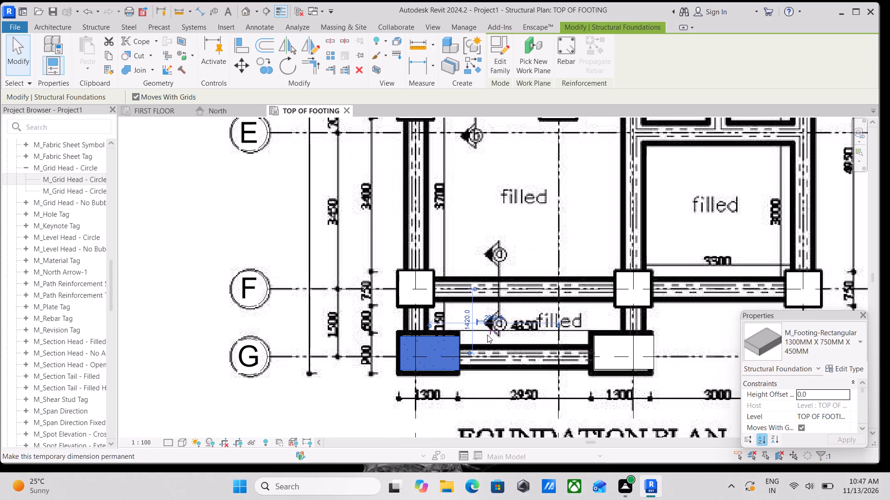
pyautogui.moveTo(466, 330); pyautogui.dragTo(366, 343, button='middle')
pyautogui.scroll(2, 535, 395)
pyautogui.press('Escape')
pyautogui.scroll(1, 540, 371)
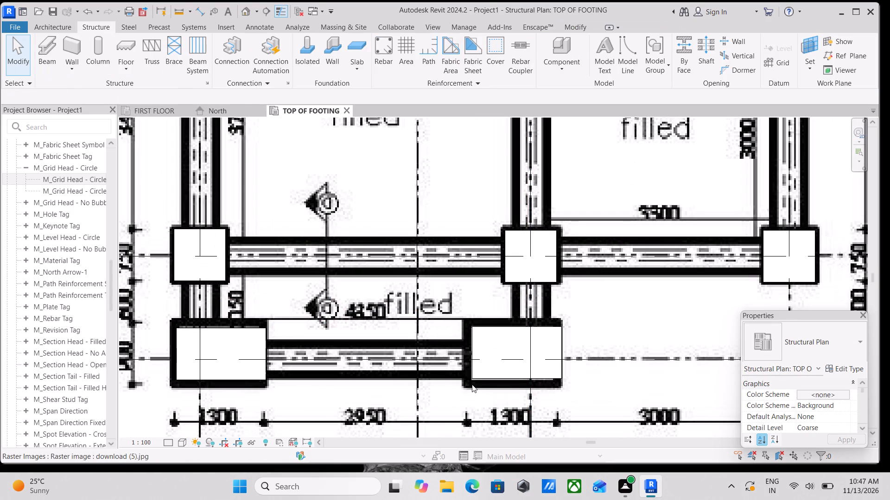
pyautogui.click(470, 378)
pyautogui.press('Left')
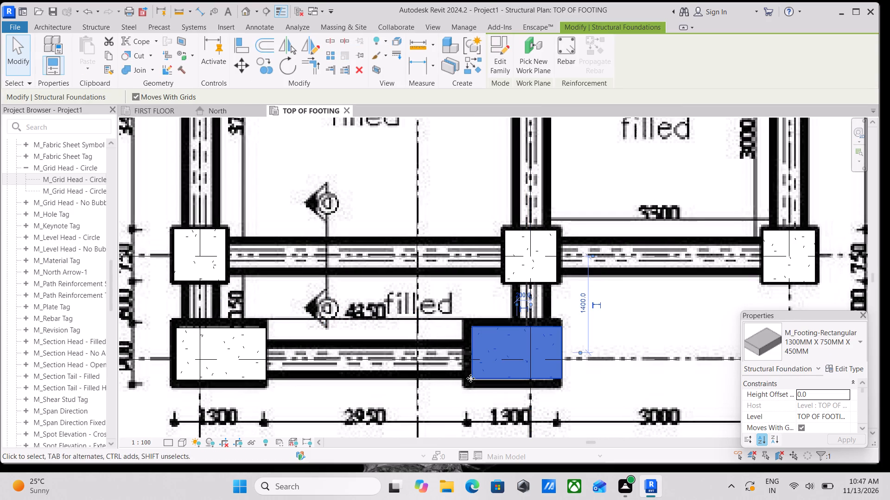
pyautogui.scroll(-3, 470, 378)
pyautogui.press('Escape')
# Examine all placed footings from grid A to grid G against their outlines in the foundation plan image.
pyautogui.scroll(-1, 548, 352)
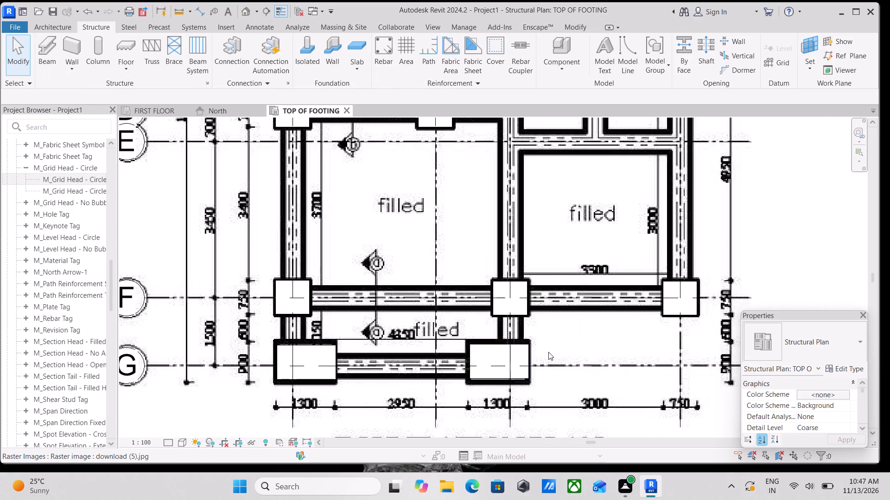
pyautogui.scroll(-2, 548, 352)
pyautogui.moveTo(572, 377); pyautogui.dragTo(521, 373, button='middle')
pyautogui.moveTo(518, 364); pyautogui.dragTo(553, 425, button='middle')
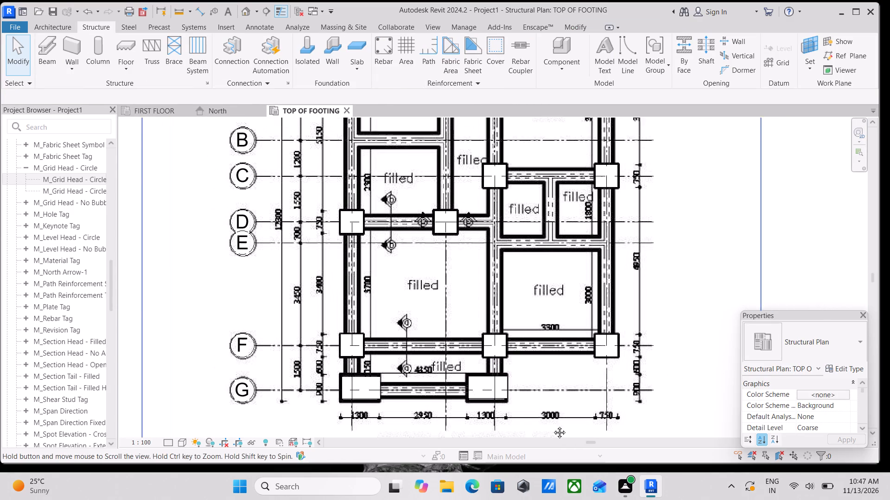
pyautogui.moveTo(553, 425); pyautogui.dragTo(556, 457, button='middle')
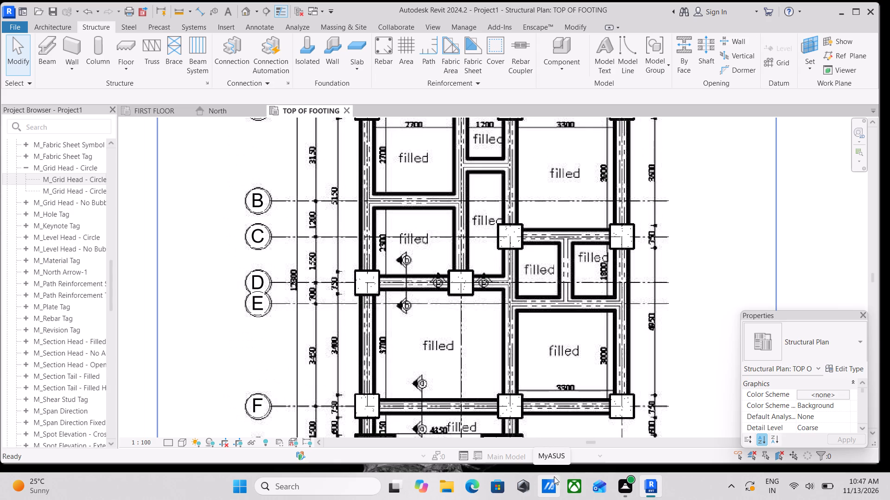
pyautogui.scroll(-3, 406, 304)
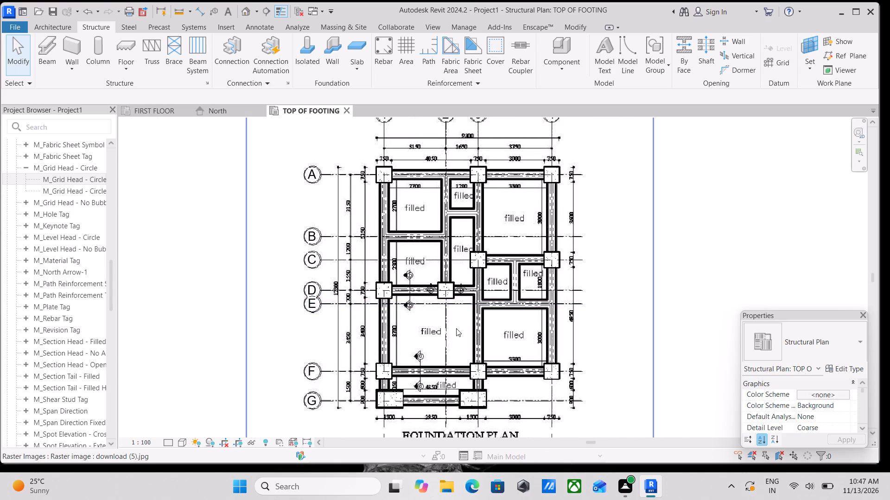
pyautogui.moveTo(456, 328); pyautogui.dragTo(459, 358, button='middle')
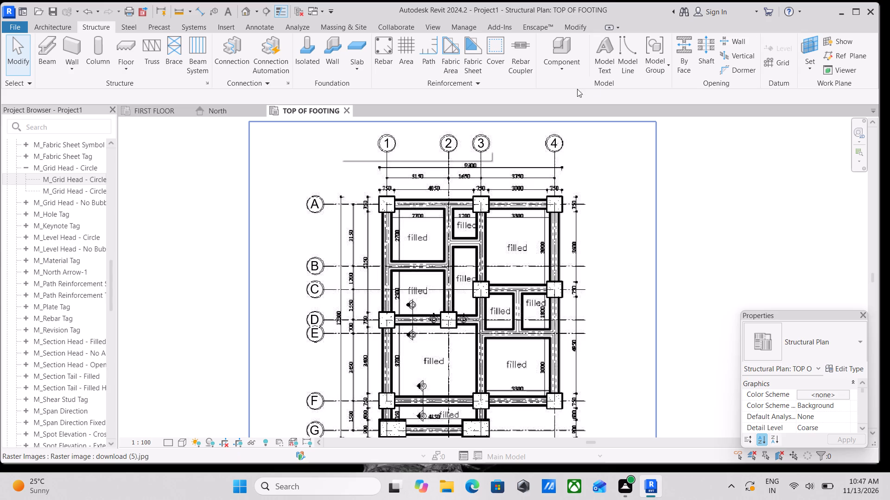
pyautogui.scroll(3, 582, 242)
pyautogui.scroll(4, 519, 244)
pyautogui.scroll(-4, 519, 244)
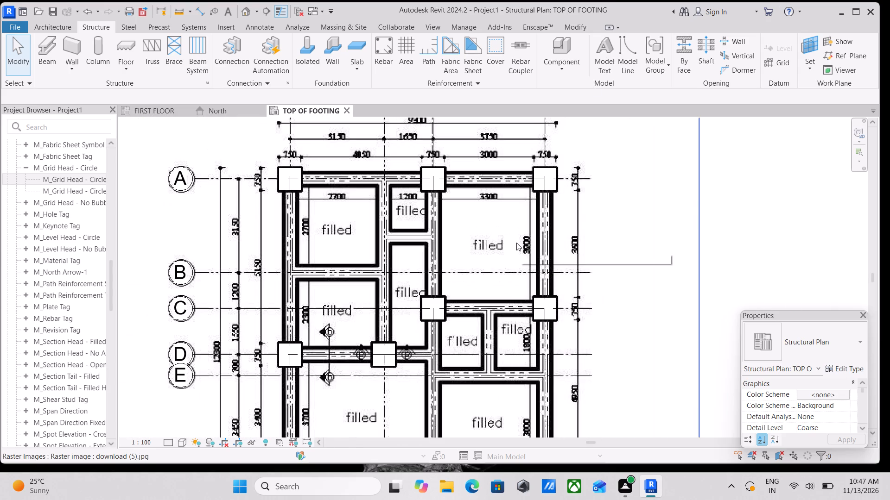
pyautogui.moveTo(381, 190); pyautogui.dragTo(408, 250, button='middle')
pyautogui.scroll(2, 369, 256)
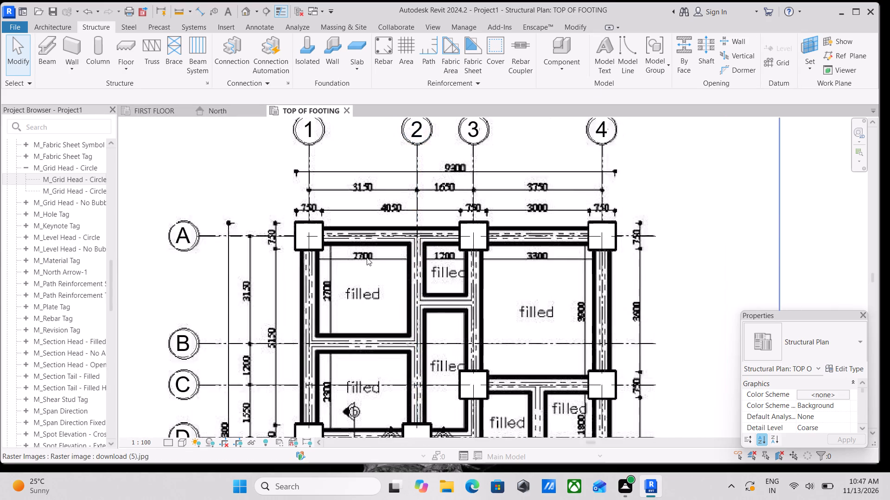
pyautogui.scroll(9, 367, 257)
pyautogui.scroll(-3, 355, 267)
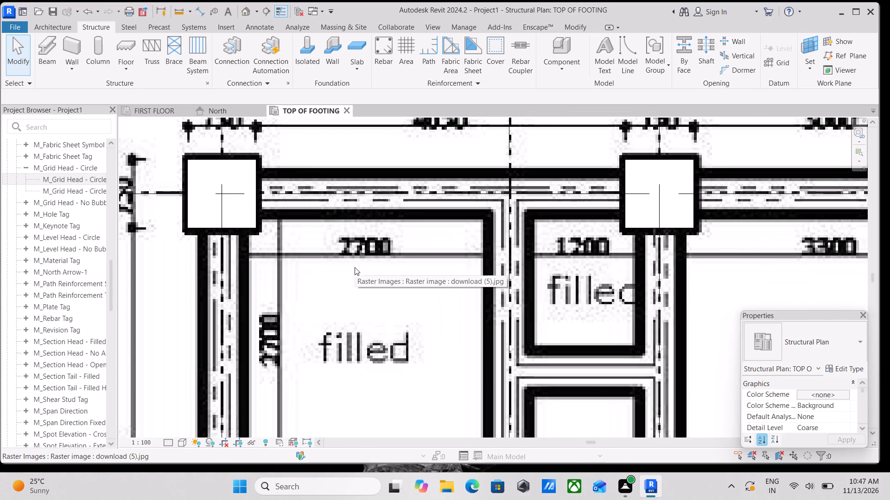
pyautogui.scroll(-4, 355, 267)
pyautogui.moveTo(355, 267); pyautogui.dragTo(338, 244, button='middle')
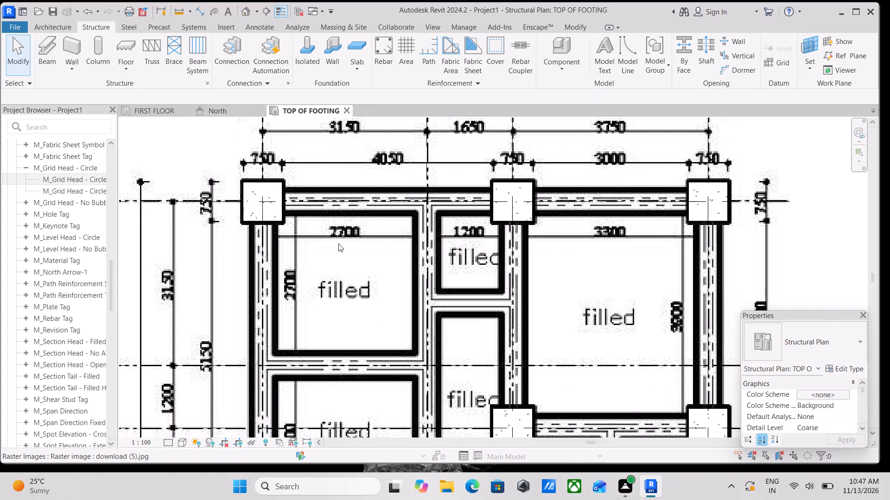
pyautogui.scroll(-3, 338, 244)
pyautogui.scroll(-2, 495, 257)
pyautogui.moveTo(488, 253); pyautogui.dragTo(447, 149, button='middle')
pyautogui.moveTo(476, 322); pyautogui.dragTo(468, 317, button='middle')
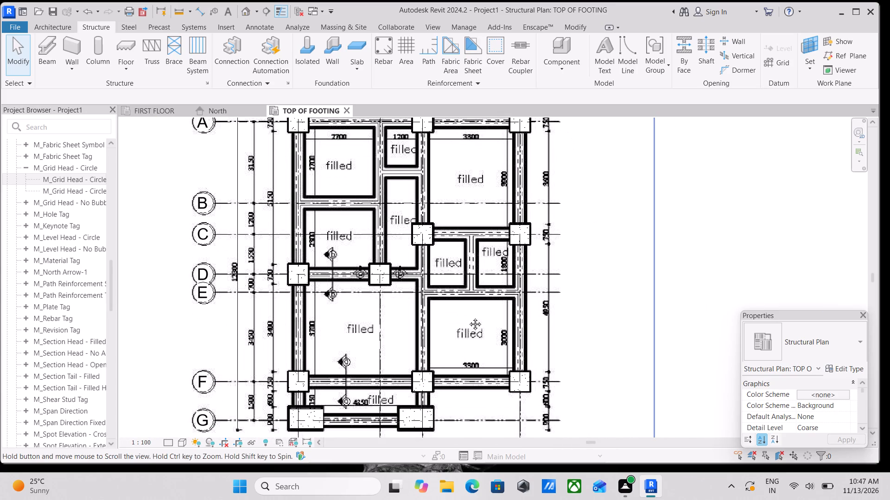
pyautogui.moveTo(468, 317); pyautogui.dragTo(450, 280, button='middle')
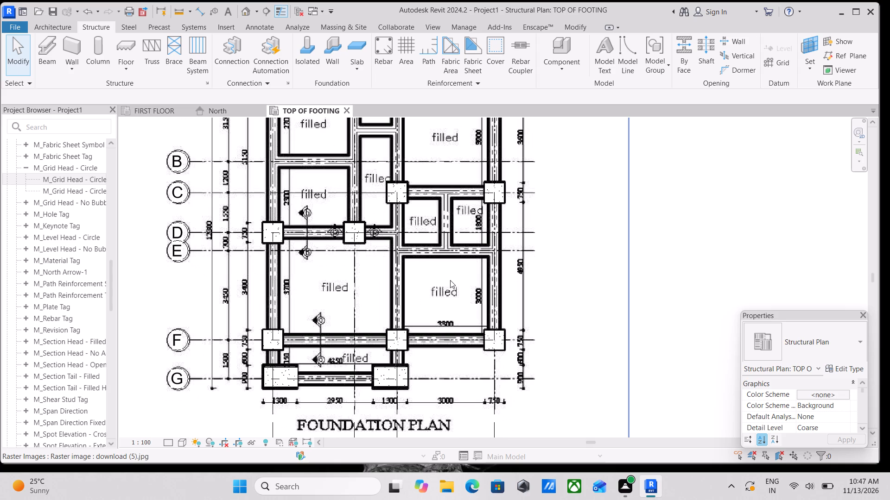
pyautogui.scroll(2, 331, 295)
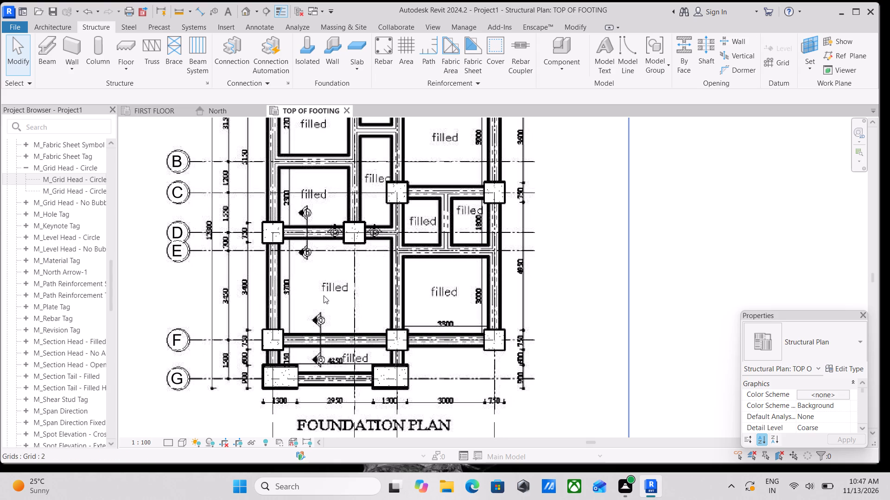
pyautogui.scroll(2, 324, 295)
pyautogui.moveTo(324, 295); pyautogui.dragTo(414, 330, button='middle')
pyautogui.scroll(-3, 378, 319)
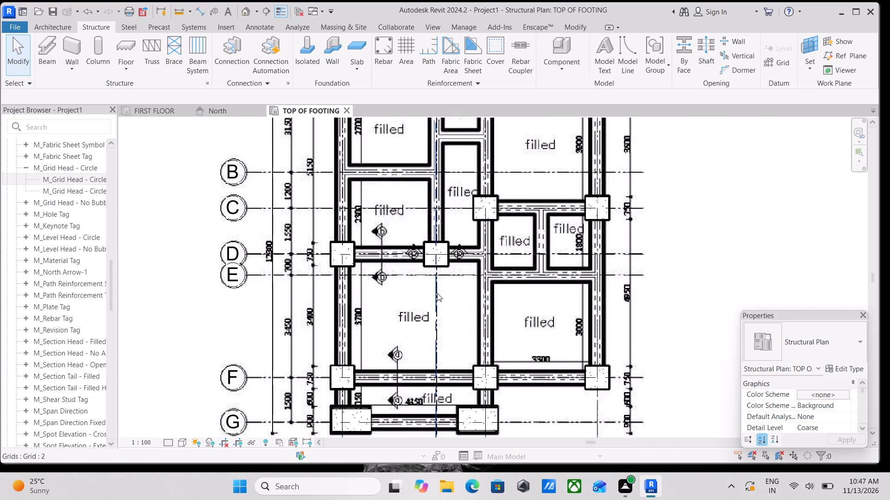
pyautogui.moveTo(437, 293); pyautogui.dragTo(458, 379, button='middle')
pyautogui.moveTo(416, 273); pyautogui.dragTo(420, 373, button='middle')
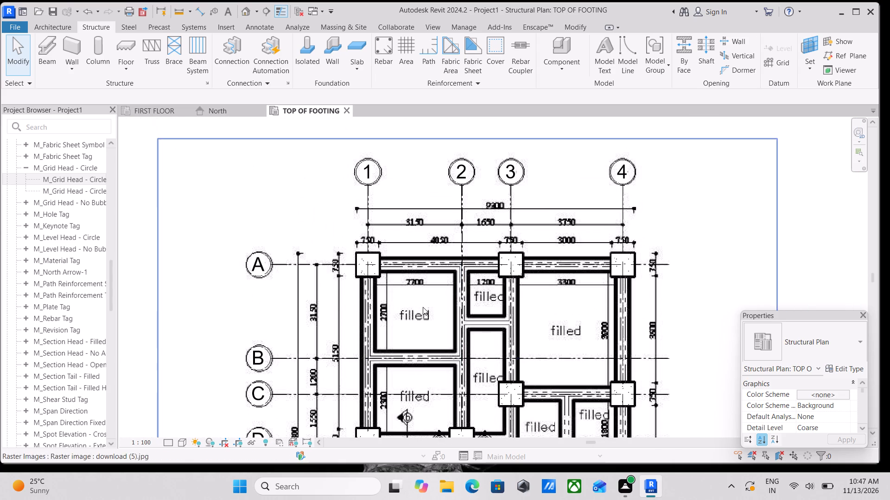
pyautogui.moveTo(423, 307); pyautogui.dragTo(413, 346, button='middle')
pyautogui.scroll(3, 413, 346)
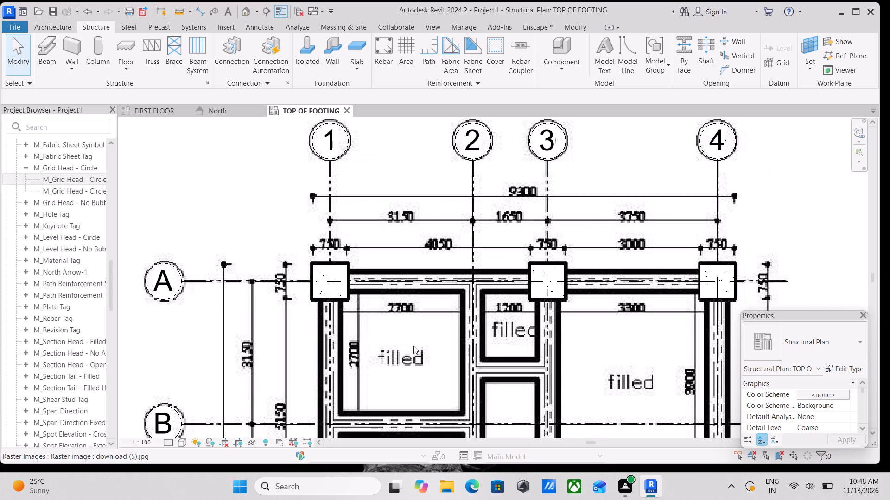
pyautogui.scroll(3, 328, 287)
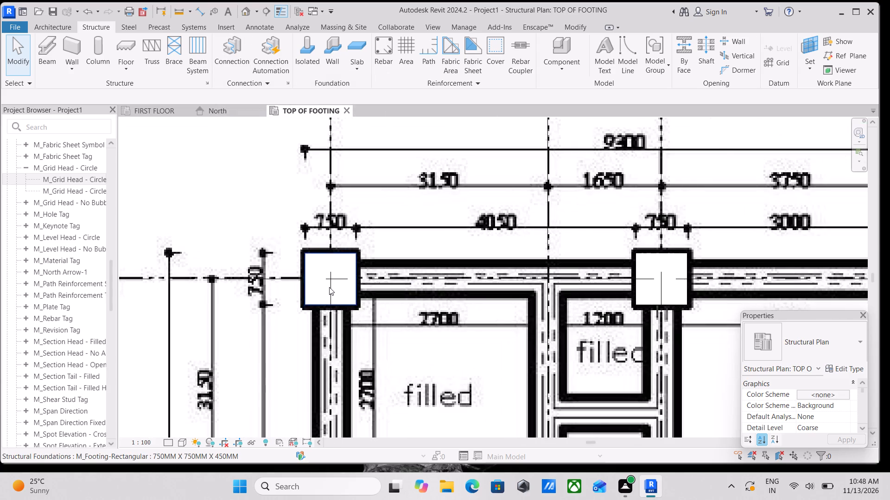
pyautogui.scroll(8, 329, 287)
pyautogui.scroll(-9, 329, 287)
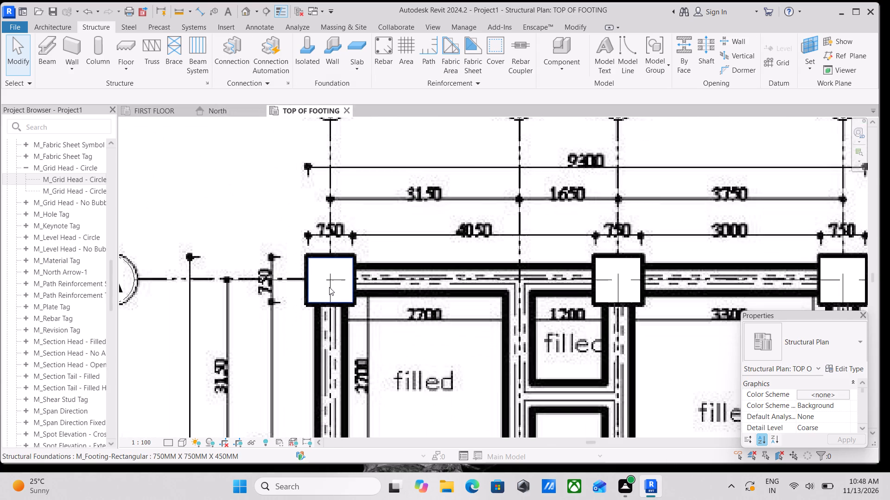
# Open the GROUND LEVEL structural plan view.
pyautogui.scroll(-2, 41, 157)
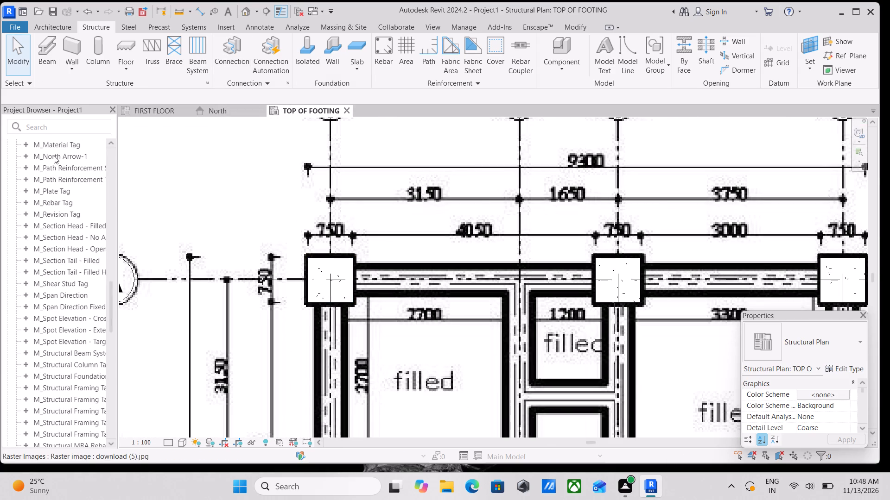
pyautogui.scroll(7, 59, 173)
pyautogui.scroll(-5, 100, 196)
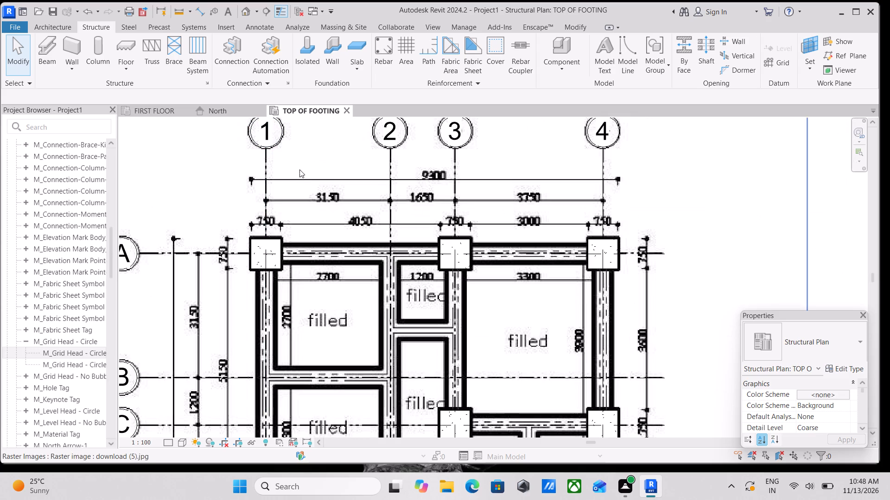
pyautogui.click(309, 175)
pyautogui.scroll(-7, 309, 175)
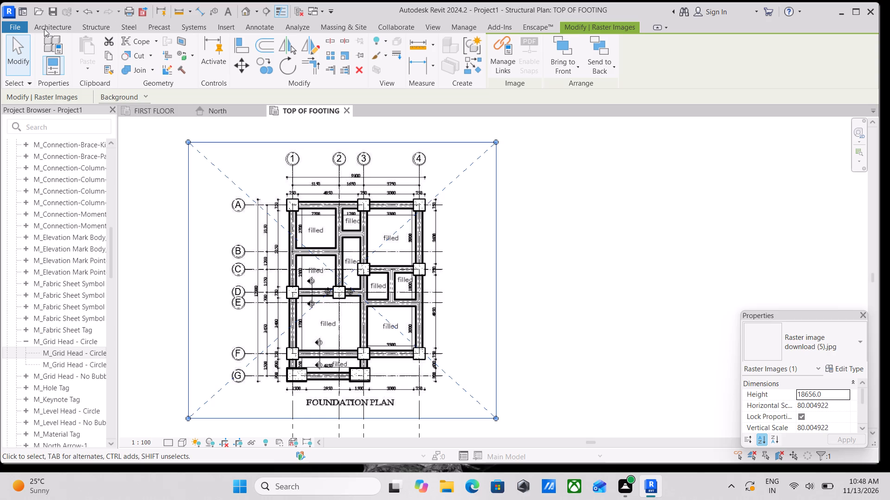
pyautogui.scroll(3, 327, 184)
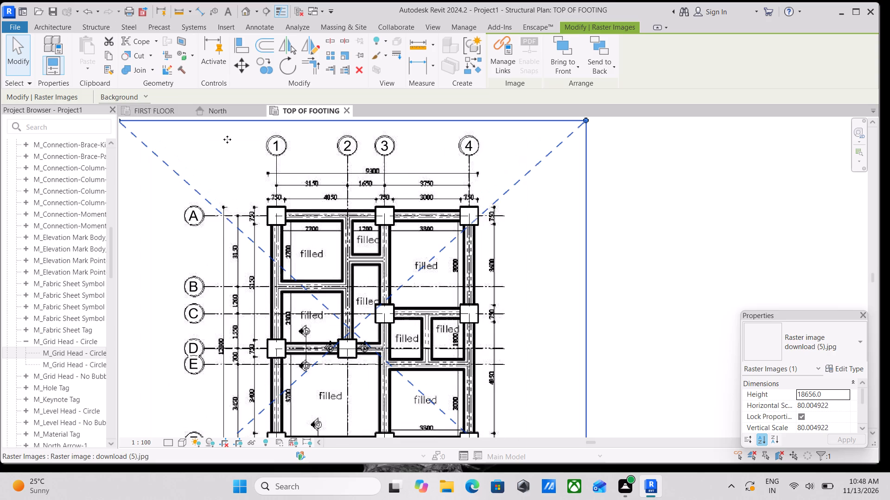
pyautogui.scroll(3, 71, 184)
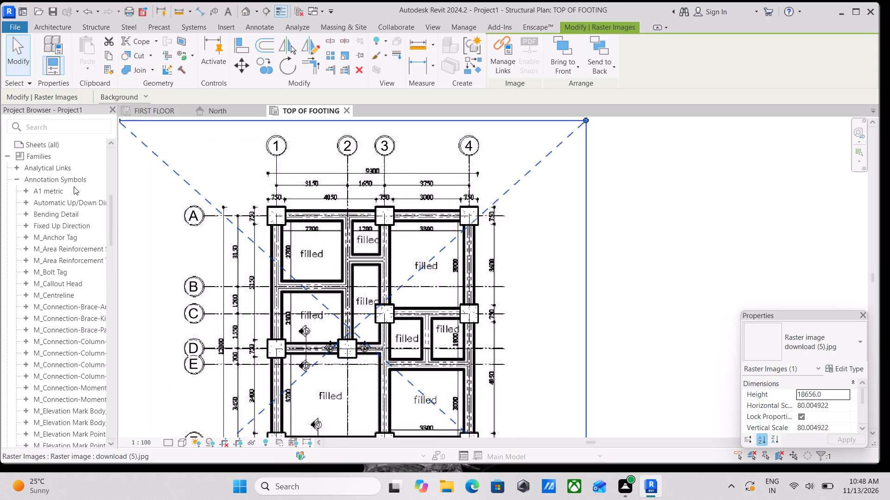
pyautogui.scroll(-3, 279, 225)
pyautogui.scroll(2, 98, 174)
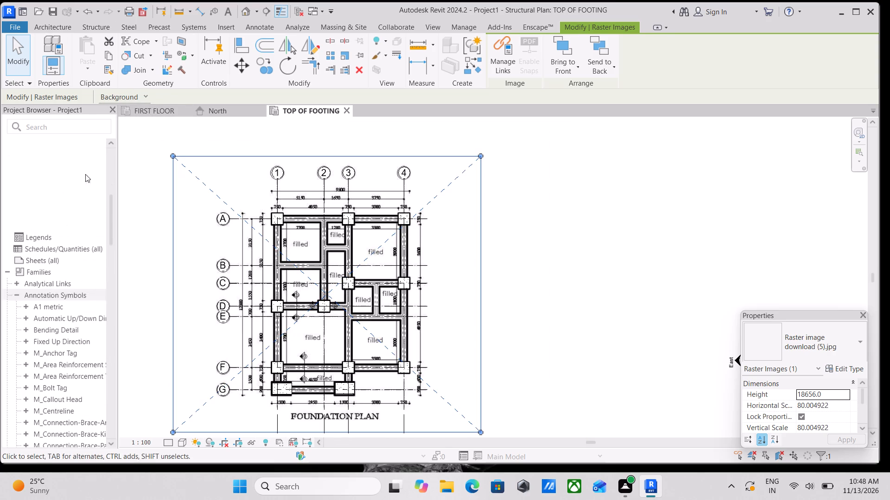
pyautogui.scroll(7, 40, 162)
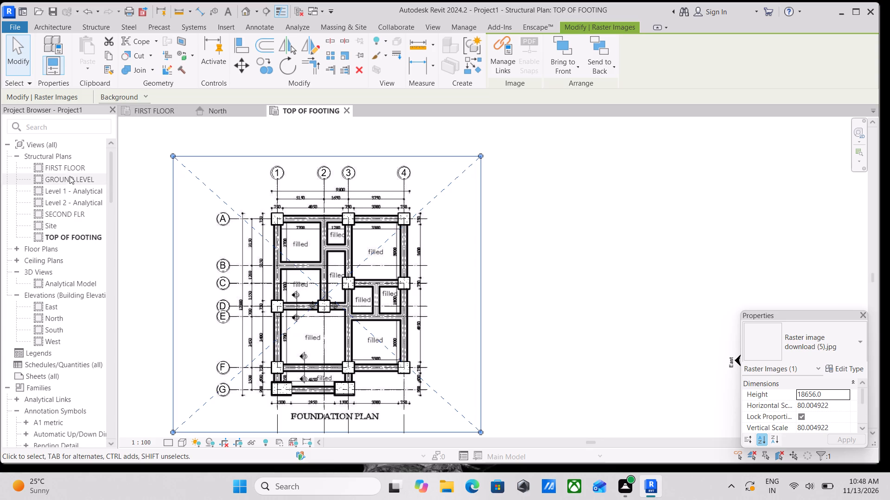
pyautogui.doubleClick(66, 174)
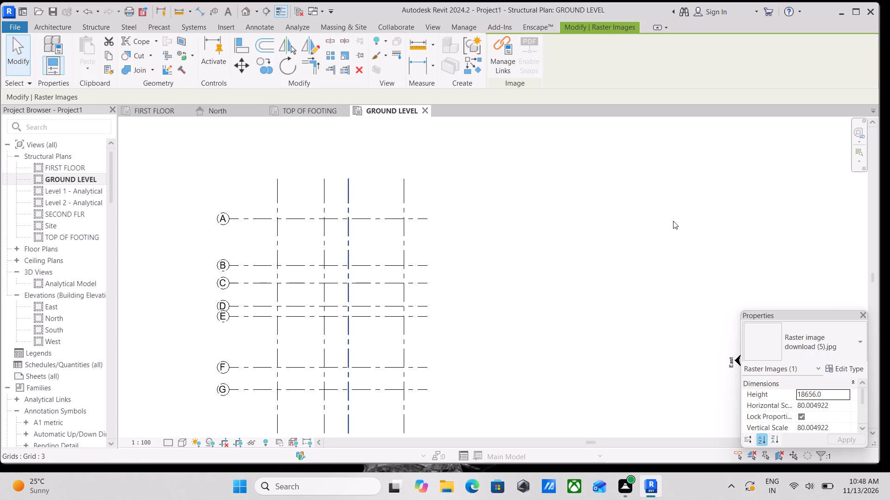
# Place vertical M_Concrete-Rectangular-Column 450 x 600mm structural columns where grid A crosses grids 1 and 4.
pyautogui.scroll(3, 397, 213)
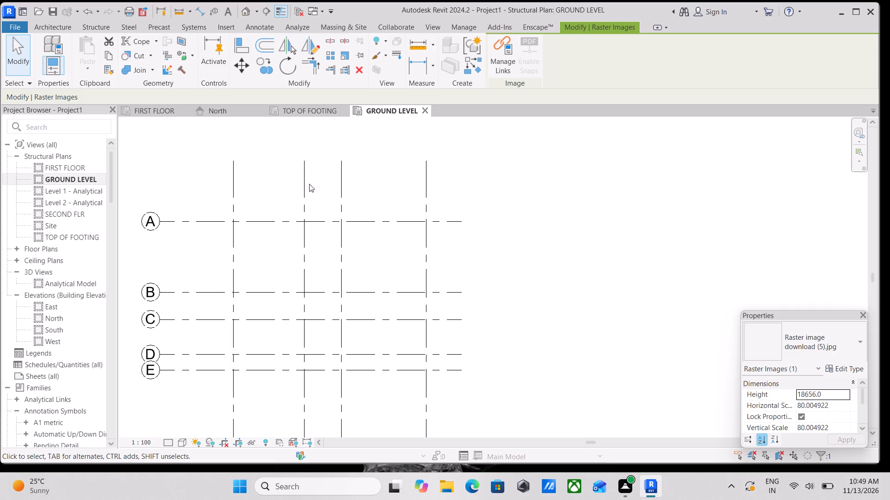
pyautogui.scroll(3, 212, 242)
pyautogui.scroll(1, 312, 255)
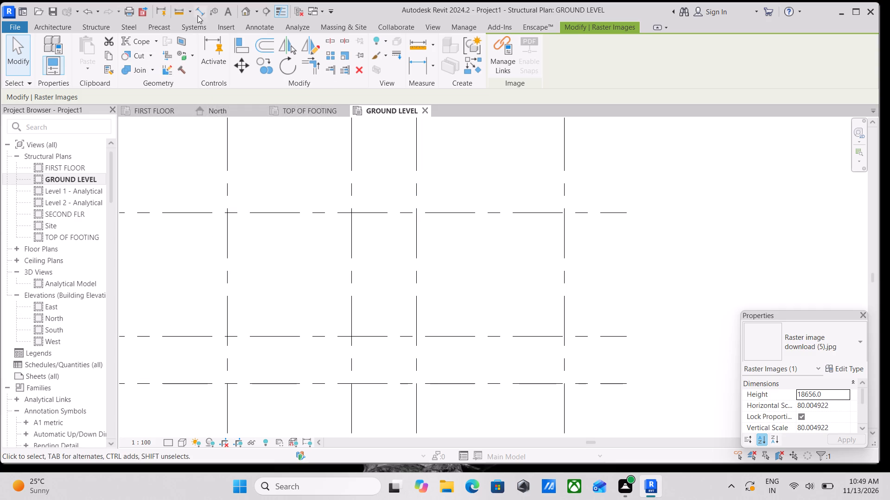
pyautogui.click(59, 24)
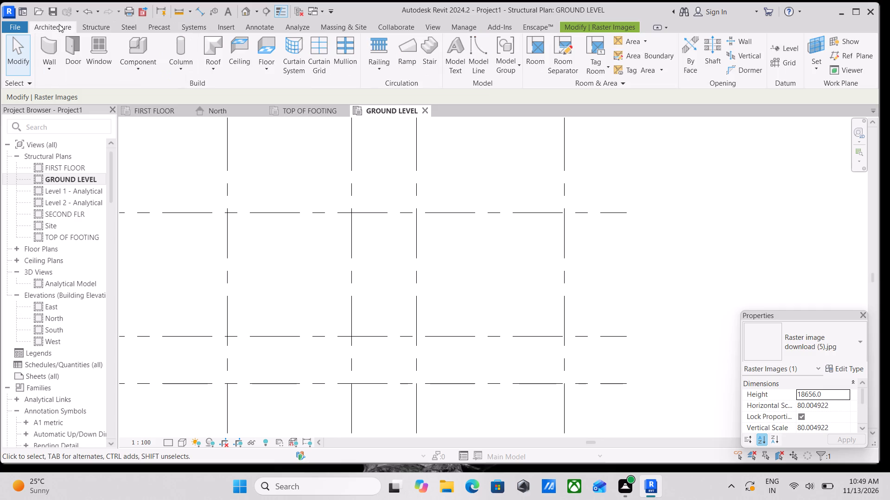
pyautogui.click(182, 72)
pyautogui.click(197, 93)
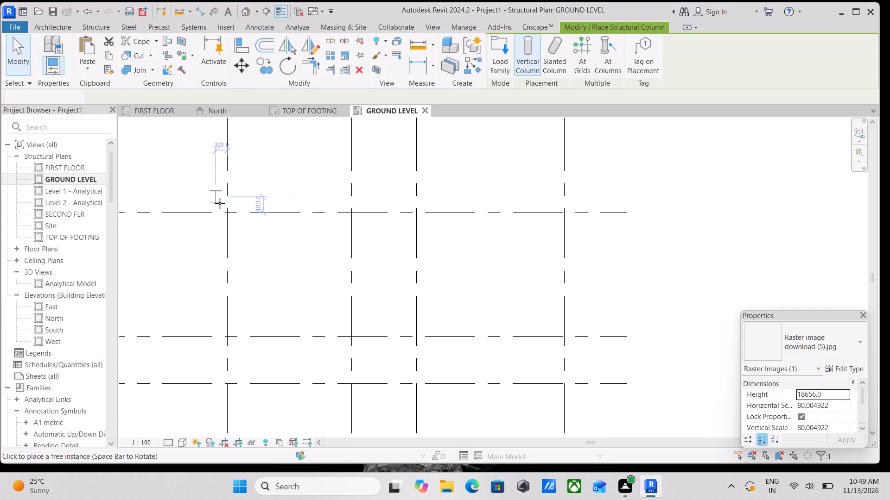
pyautogui.click(851, 349)
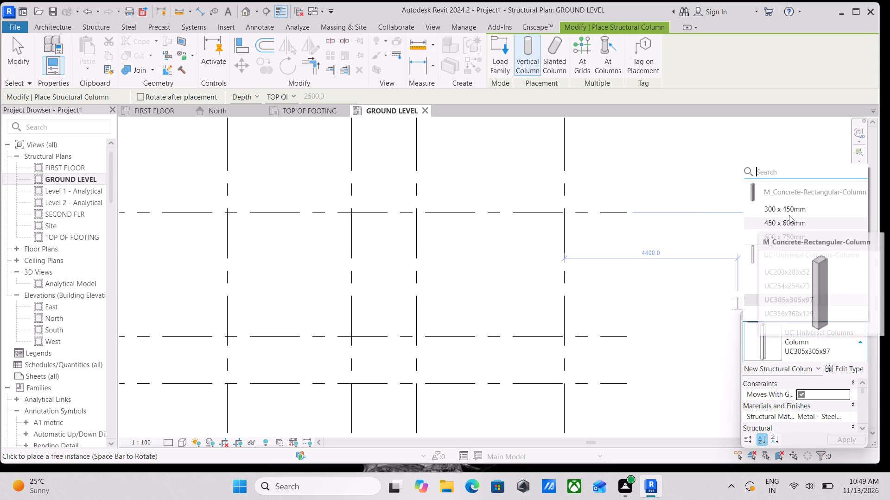
pyautogui.click(788, 220)
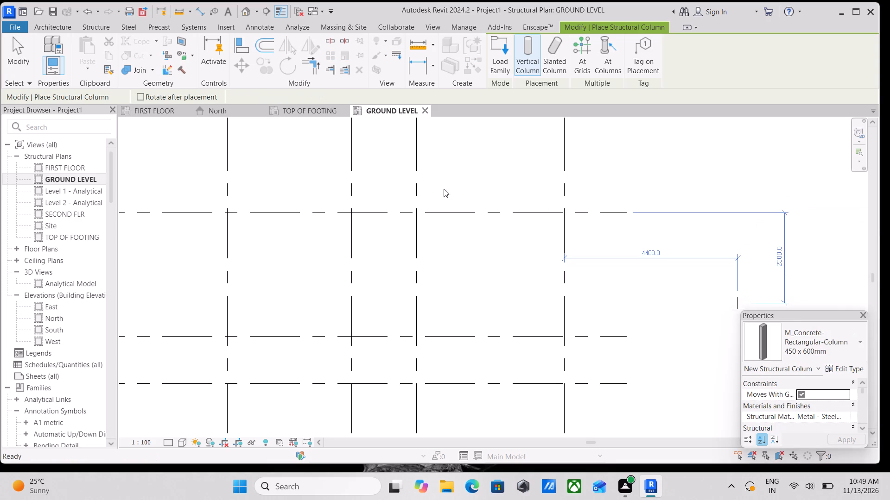
pyautogui.scroll(3, 242, 212)
pyautogui.scroll(-2, 215, 215)
pyautogui.moveTo(215, 214); pyautogui.dragTo(306, 260, button='middle')
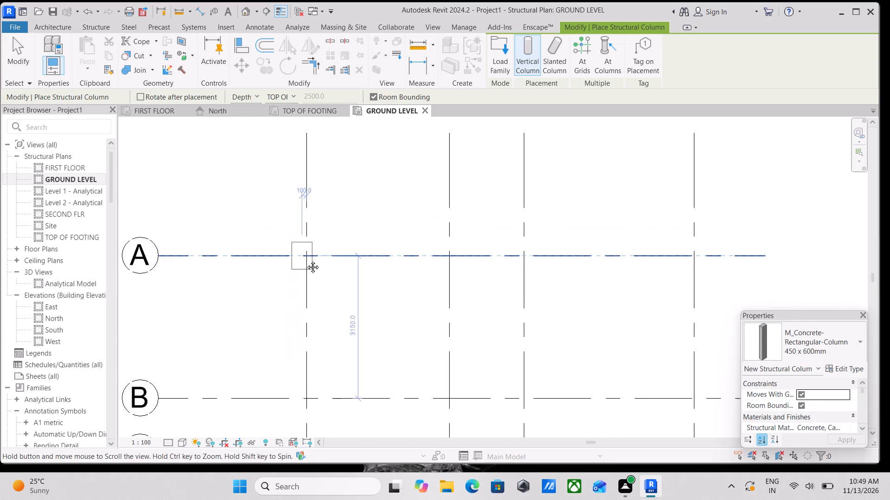
pyautogui.moveTo(306, 260); pyautogui.dragTo(316, 266, button='middle')
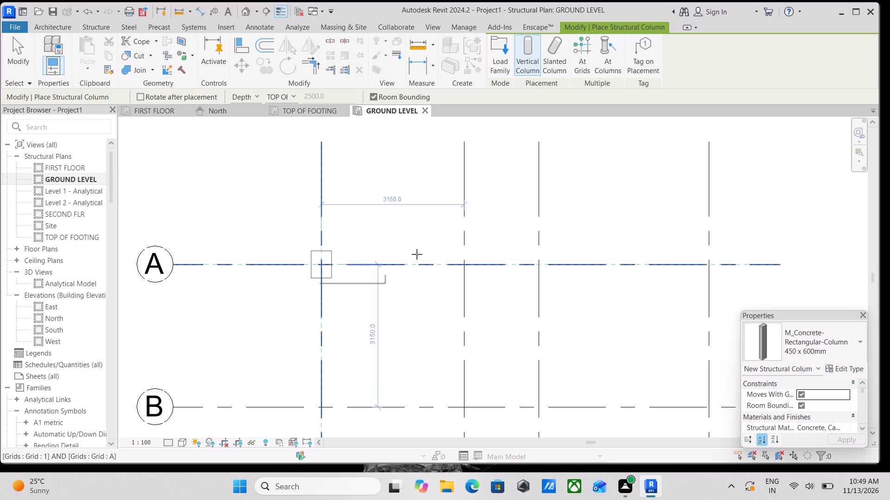
pyautogui.scroll(-1, 337, 250)
pyautogui.scroll(3, 339, 240)
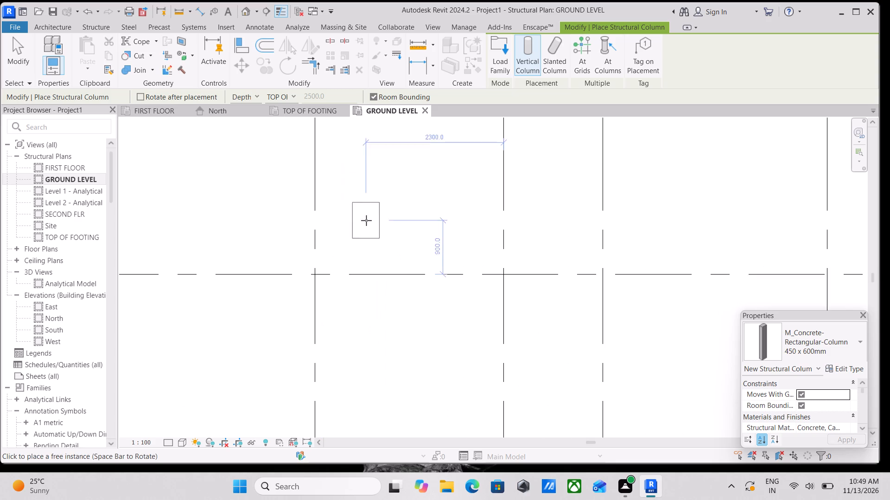
pyautogui.scroll(-6, 308, 270)
pyautogui.scroll(3, 308, 270)
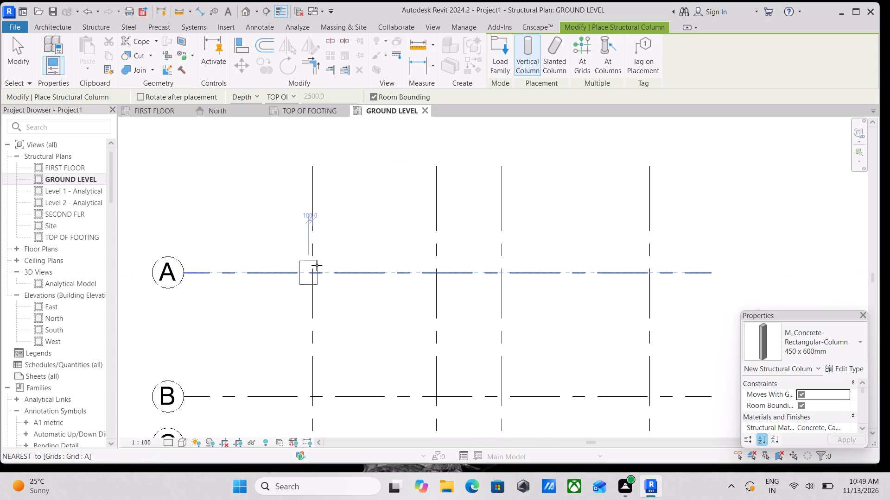
pyautogui.click(313, 270)
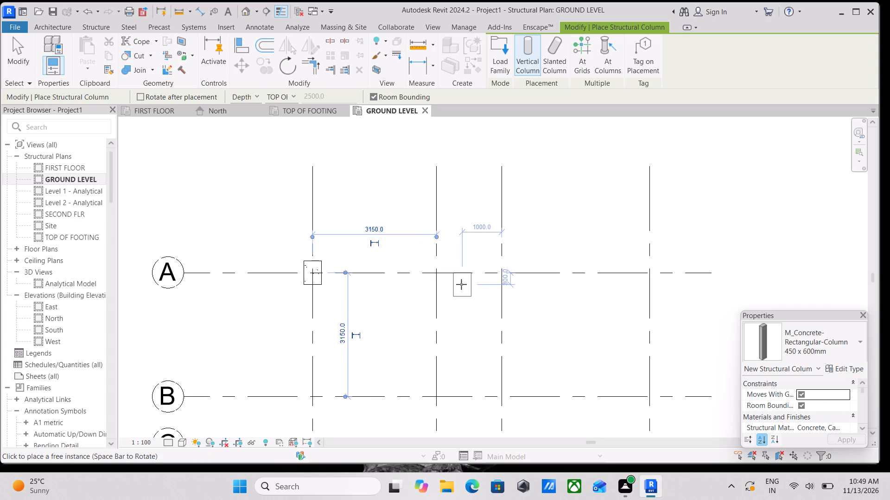
pyautogui.click(650, 272)
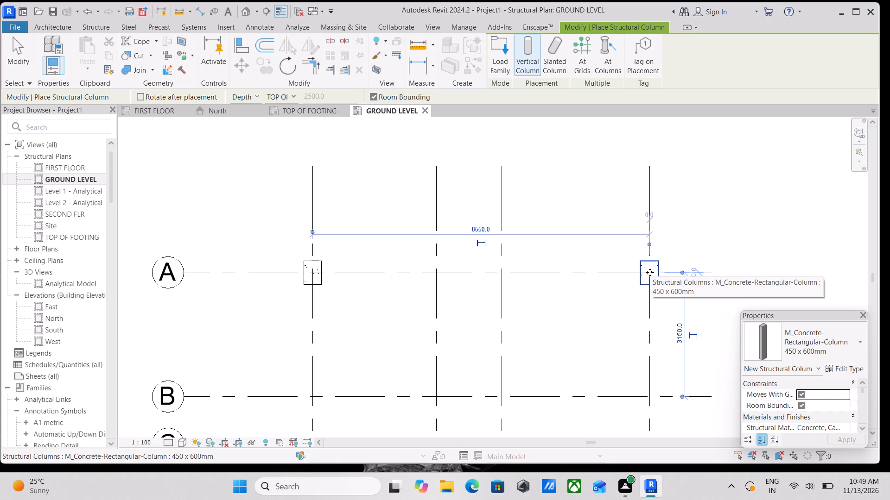
# Place further 450 x 600mm concrete columns at the grid 4 intersections beyond grid A.
pyautogui.scroll(-3, 645, 296)
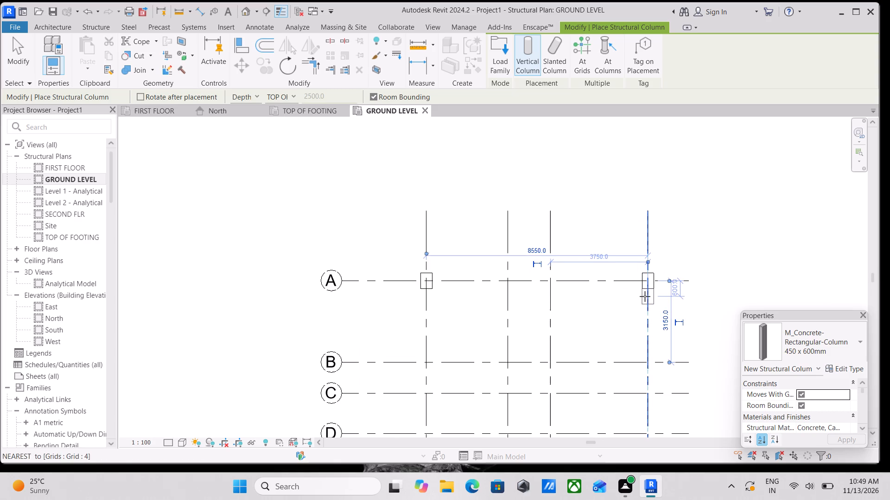
pyautogui.moveTo(644, 296); pyautogui.dragTo(550, 213, button='middle')
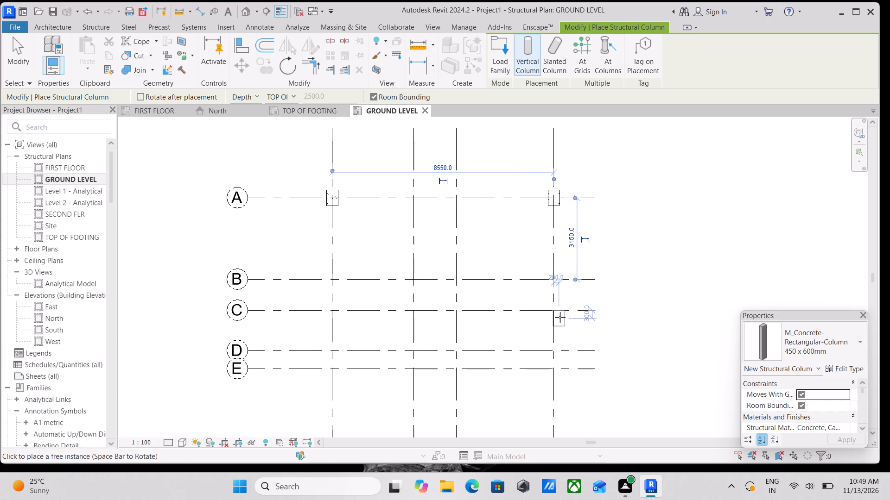
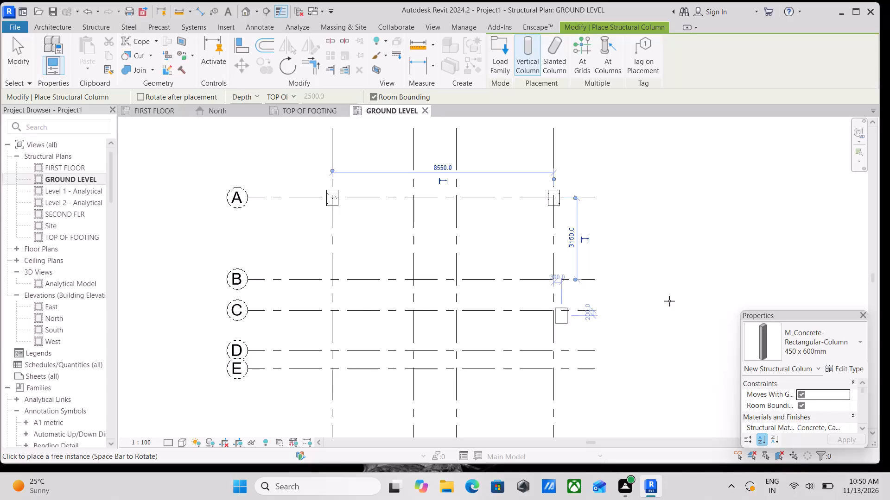
# Place vertical 450 x 600mm concrete columns where grid G crosses grids 4 and 1.
pyautogui.scroll(-1, 669, 301)
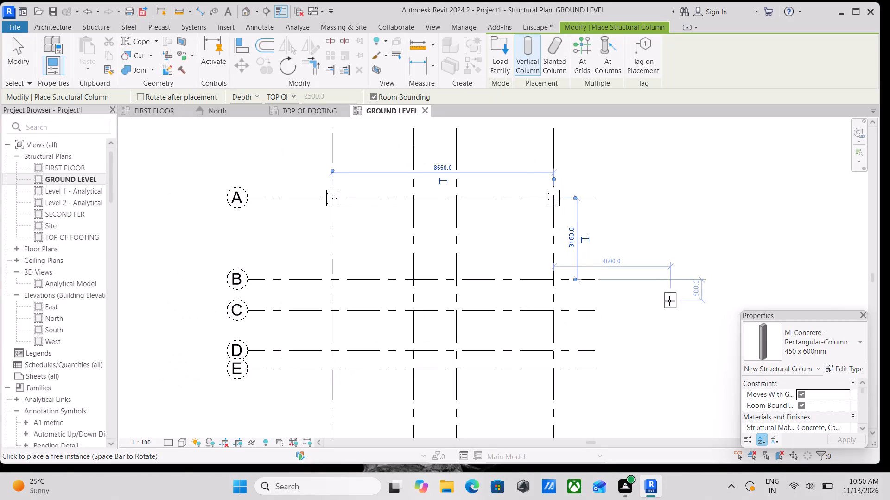
pyautogui.scroll(1, 669, 301)
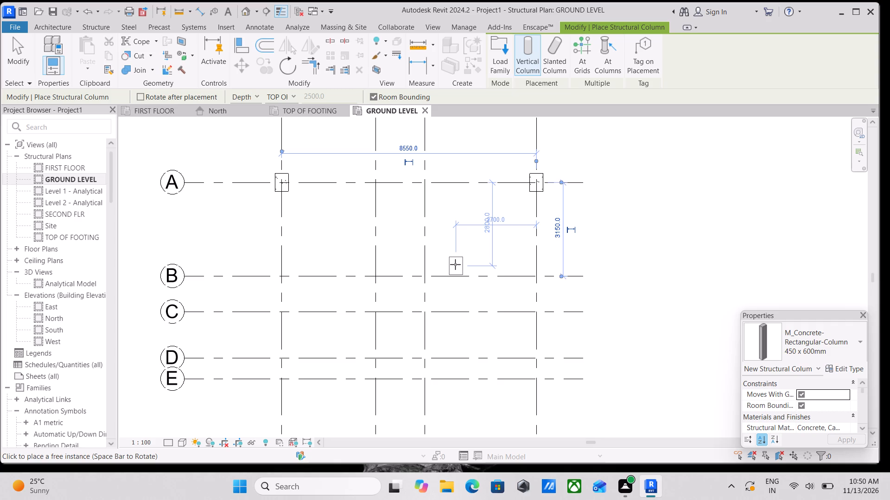
pyautogui.scroll(-2, 487, 276)
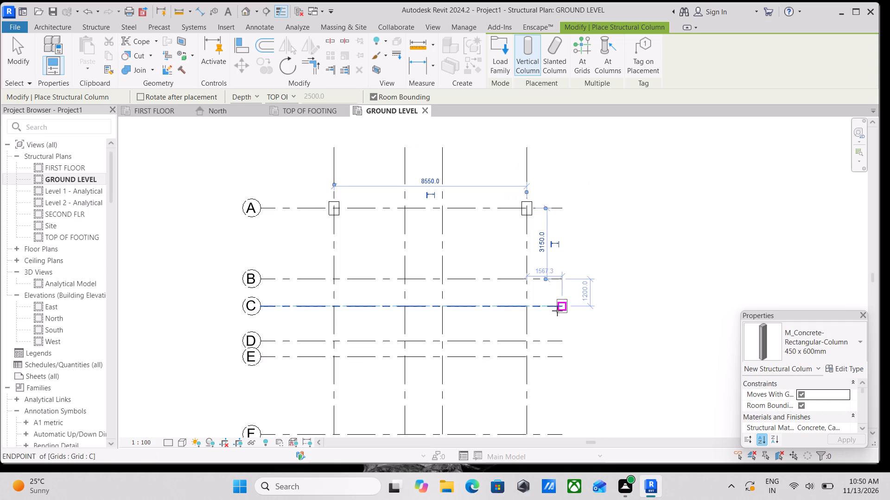
pyautogui.moveTo(536, 291); pyautogui.dragTo(509, 232, button='middle')
pyautogui.scroll(-1, 509, 231)
pyautogui.scroll(-2, 509, 313)
pyautogui.moveTo(508, 312); pyautogui.dragTo(510, 224, button='middle')
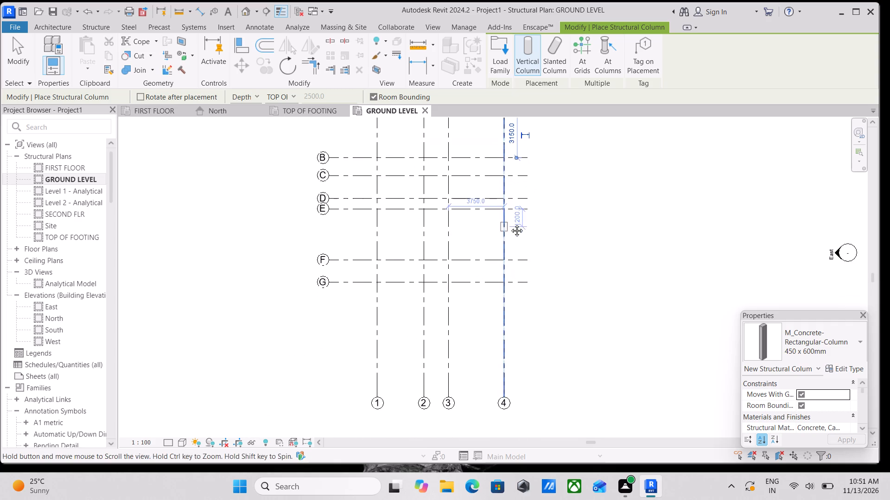
pyautogui.scroll(2, 509, 281)
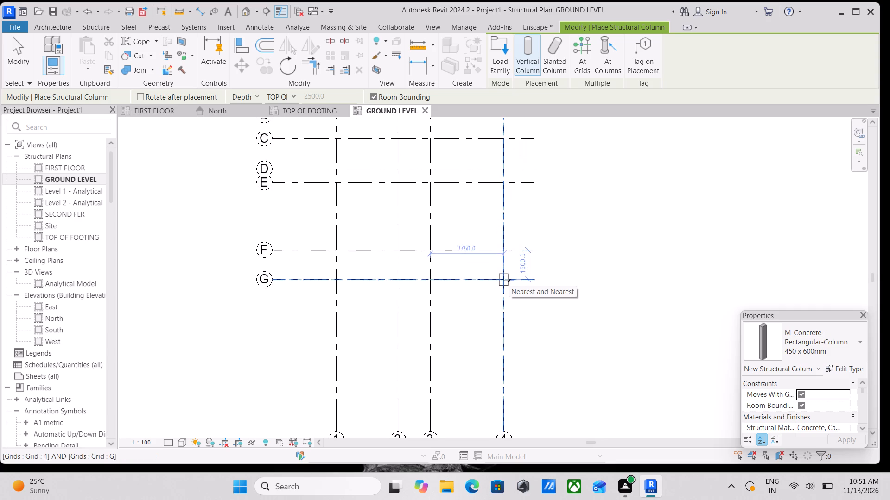
pyautogui.scroll(5, 509, 281)
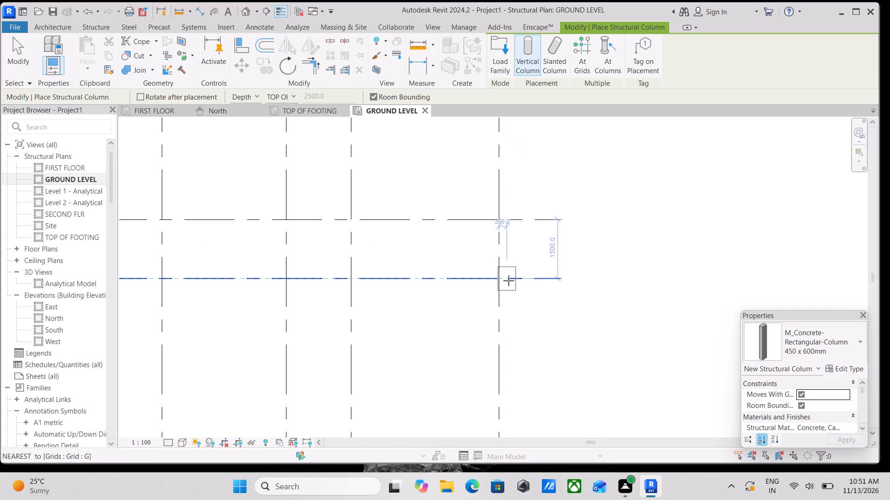
pyautogui.click(498, 276)
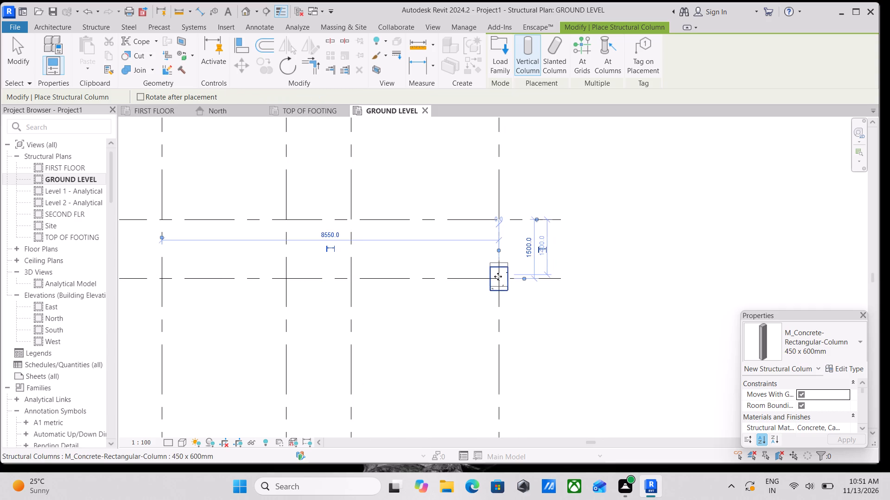
pyautogui.scroll(-3, 498, 276)
pyautogui.moveTo(413, 289); pyautogui.dragTo(515, 325, button='middle')
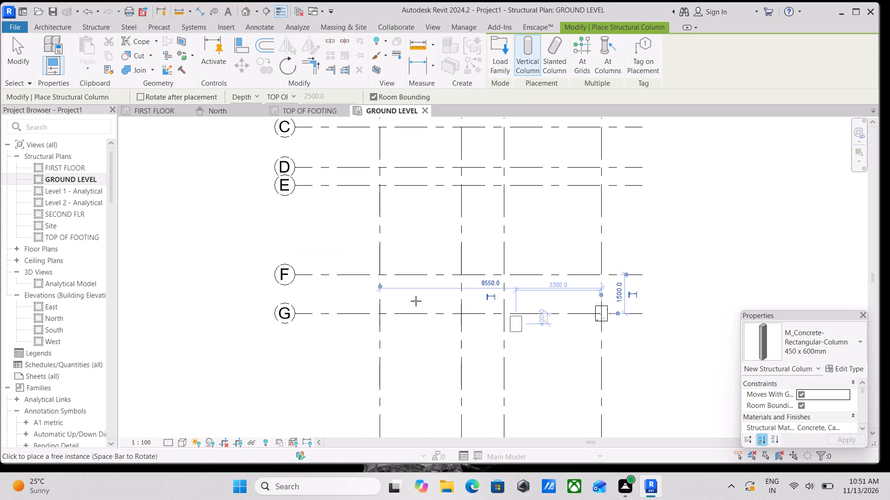
pyautogui.click(379, 314)
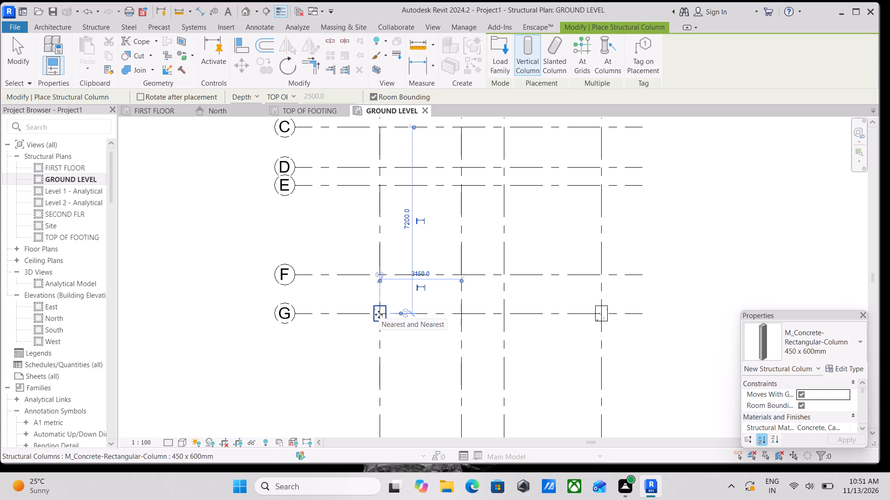
# Place 450 x 600mm concrete columns where grid A crosses grids 2 and 3.
pyautogui.scroll(-2, 395, 250)
pyautogui.moveTo(382, 257); pyautogui.dragTo(389, 309, button='middle')
pyautogui.scroll(1, 389, 309)
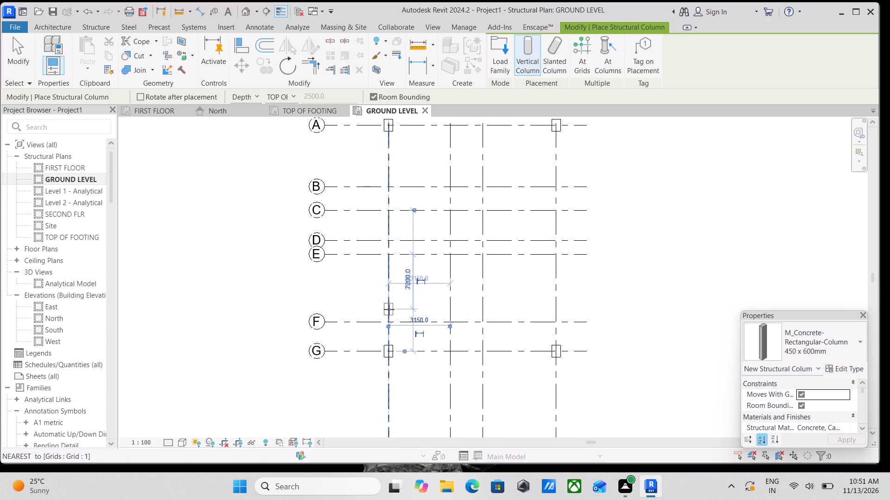
pyautogui.moveTo(389, 205); pyautogui.dragTo(423, 334, button='middle')
pyautogui.scroll(2, 452, 237)
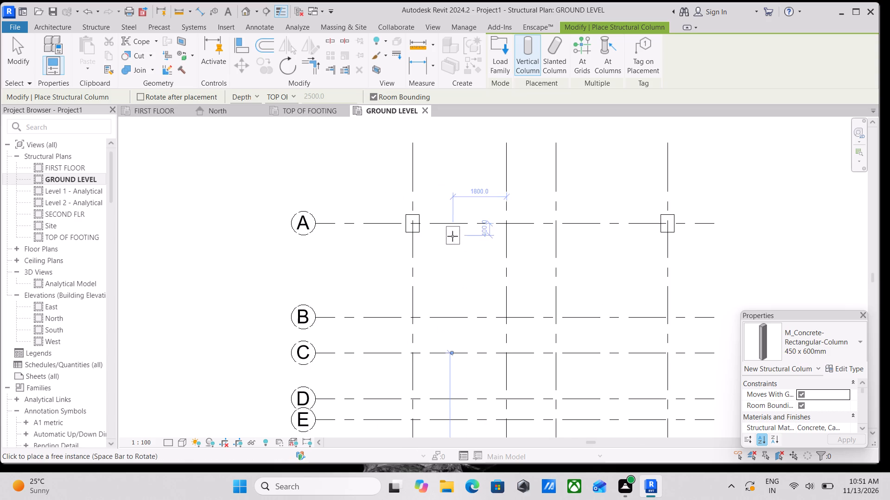
pyautogui.click(508, 222)
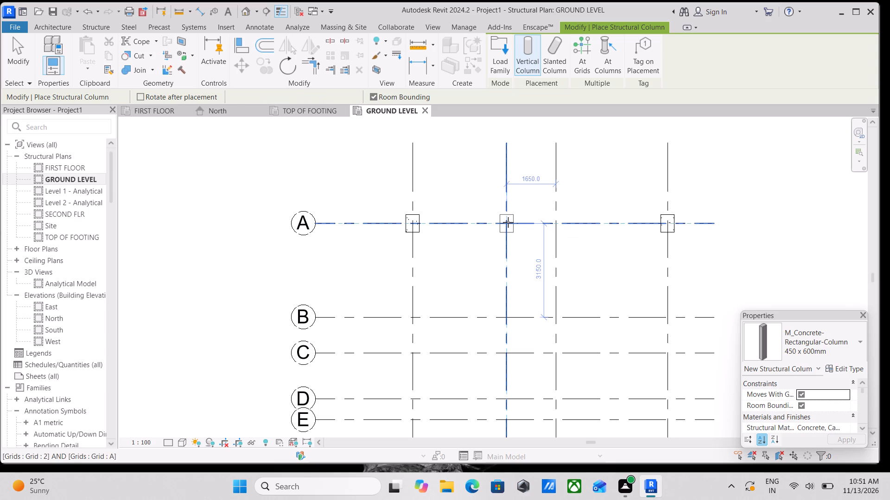
pyautogui.click(559, 225)
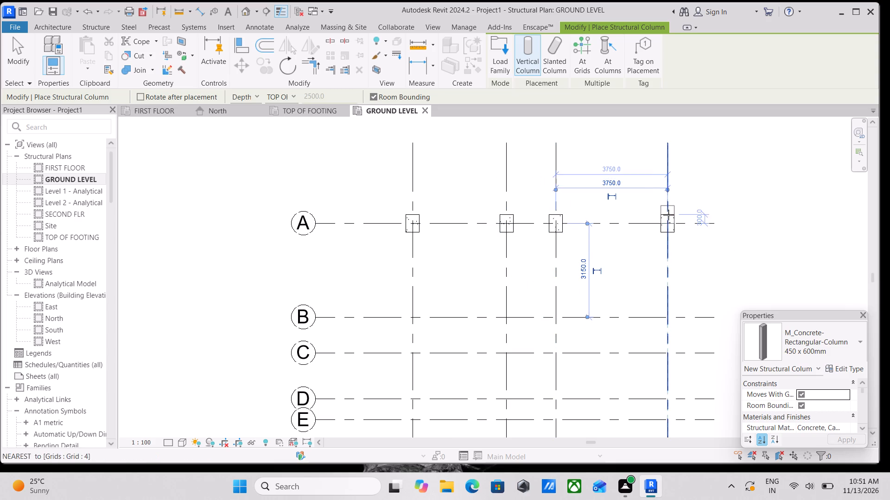
# Place 450 x 600mm concrete columns along grid B at its intersections with grids 1, 2, 3 and 4.
pyautogui.scroll(3, 408, 309)
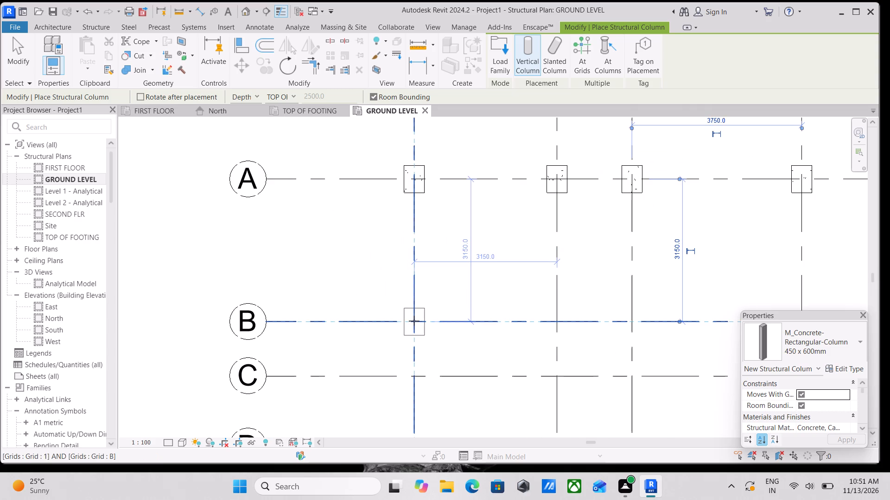
pyautogui.click(414, 321)
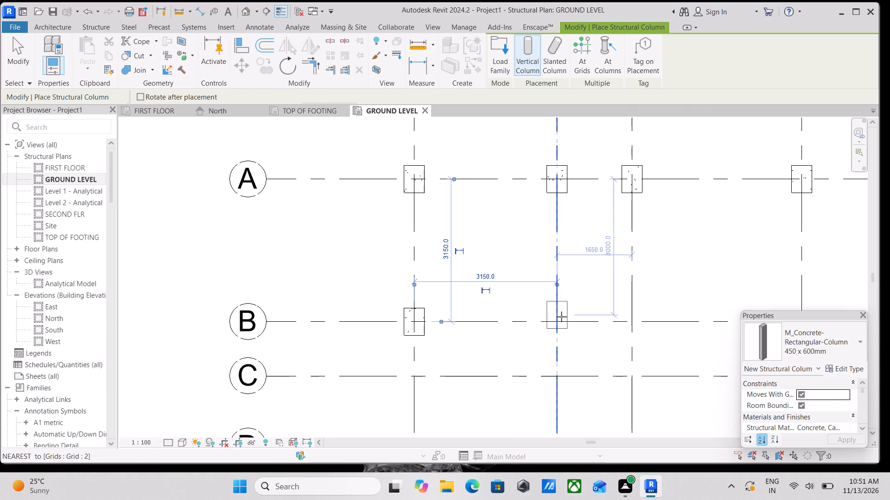
pyautogui.click(559, 322)
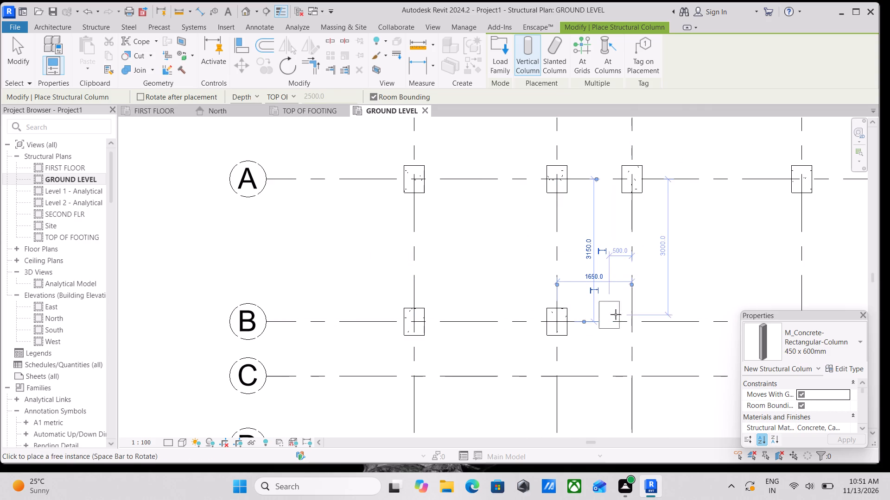
pyautogui.click(633, 321)
pyautogui.scroll(-2, 642, 295)
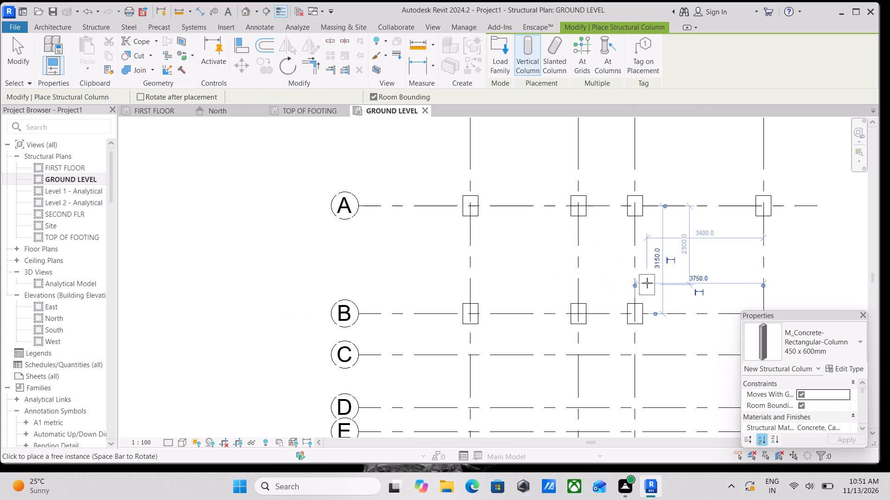
pyautogui.moveTo(674, 267); pyautogui.dragTo(487, 227, button='middle')
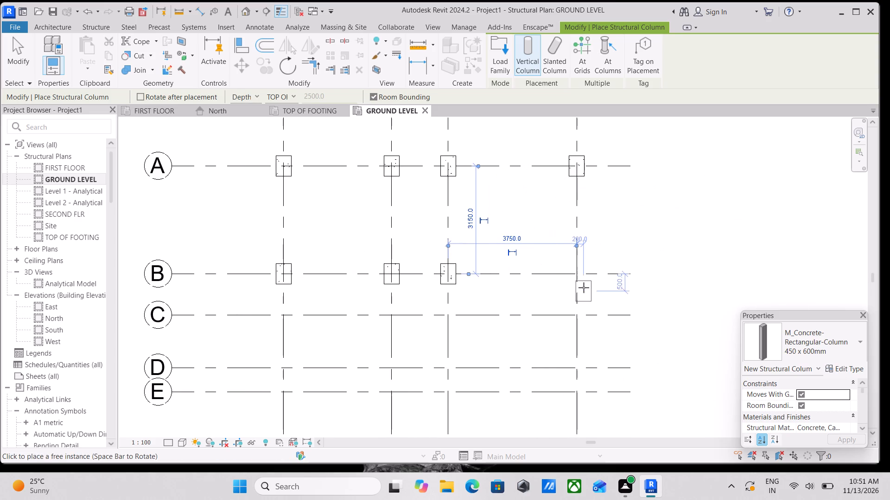
pyautogui.click(579, 272)
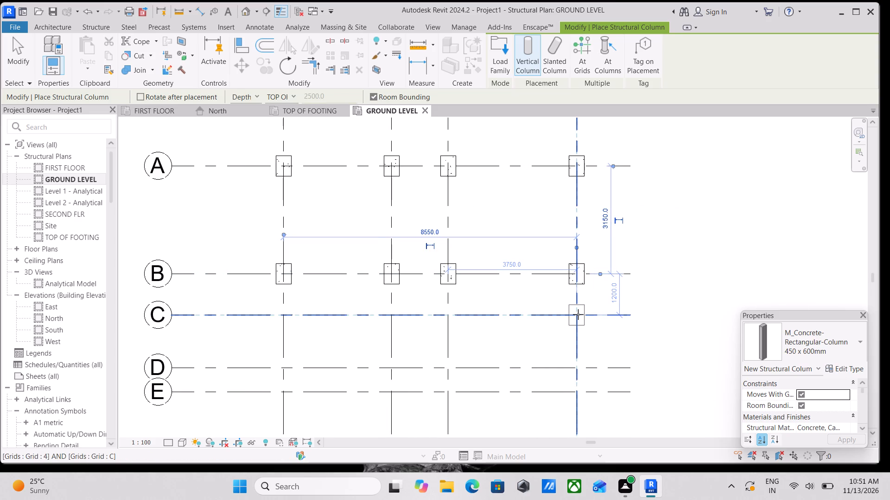
# Place 450 x 600mm concrete columns along grid C at its intersections with grids 4, 3, 2 and 1.
pyautogui.click(578, 314)
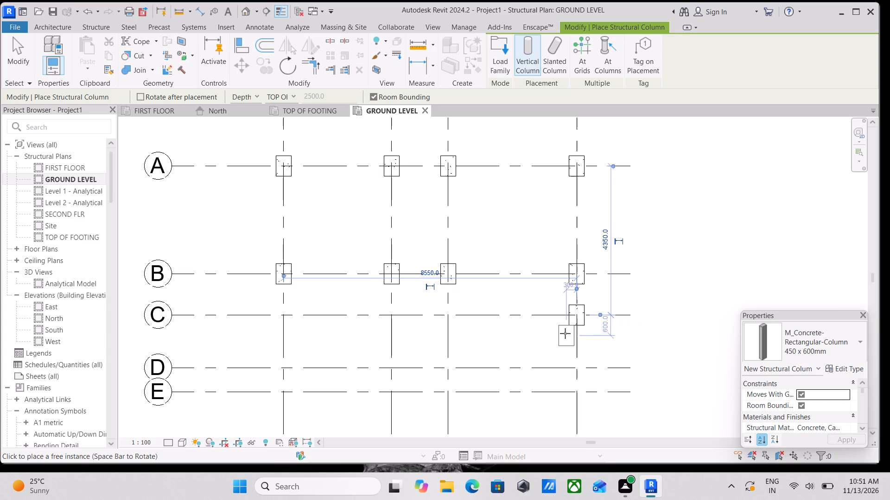
pyautogui.click(446, 315)
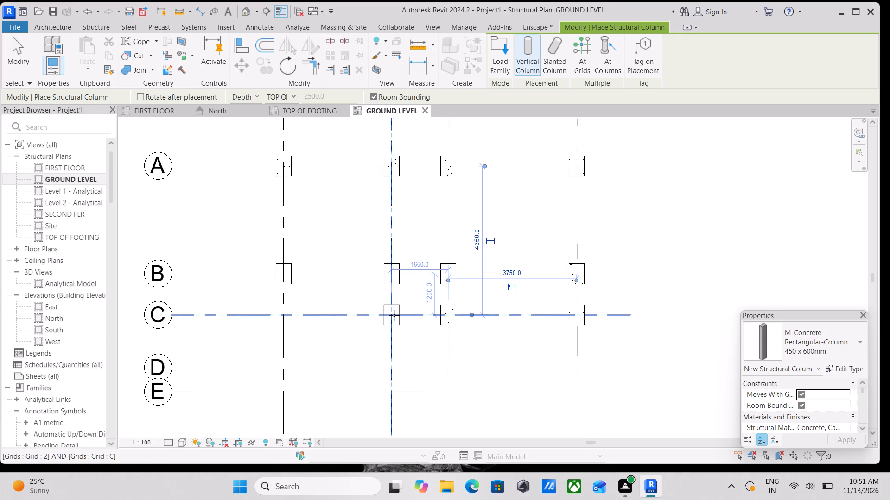
pyautogui.click(394, 315)
pyautogui.moveTo(394, 315); pyautogui.dragTo(558, 307, button='middle')
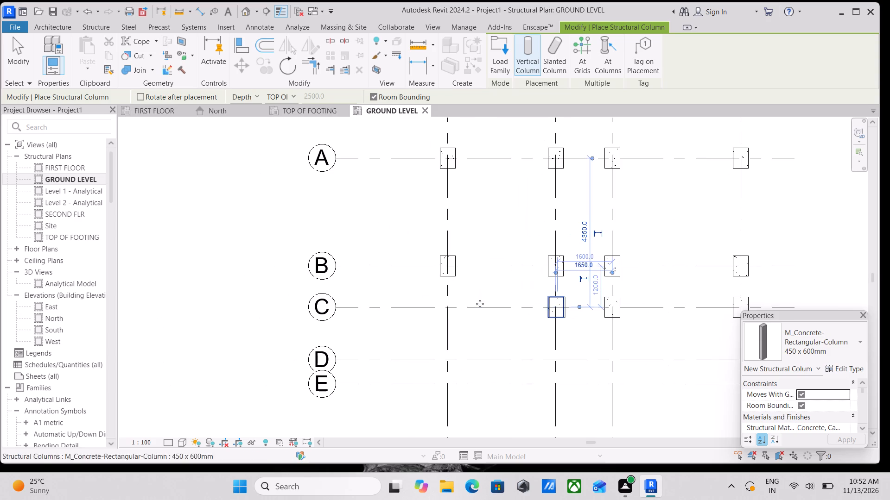
pyautogui.click(449, 308)
# Place a 450 x 600mm concrete column where grid D crosses grid 1.
pyautogui.scroll(-2, 449, 308)
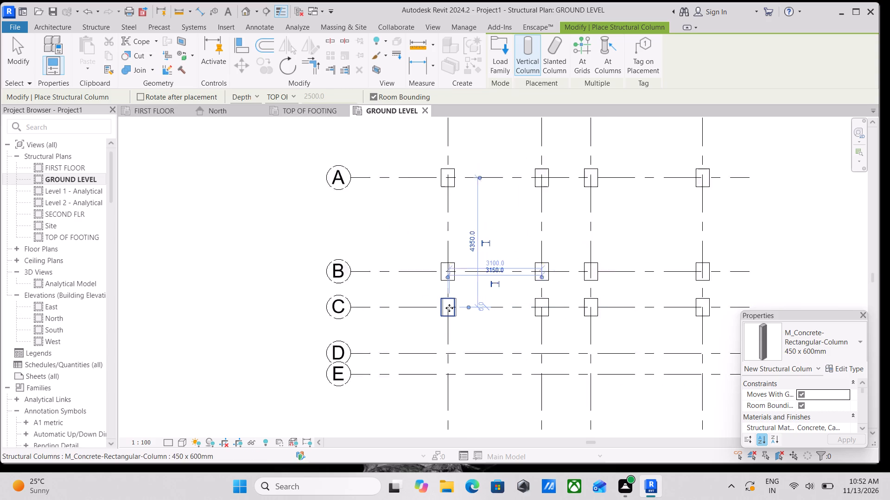
pyautogui.scroll(-2, 449, 308)
pyautogui.scroll(3, 448, 347)
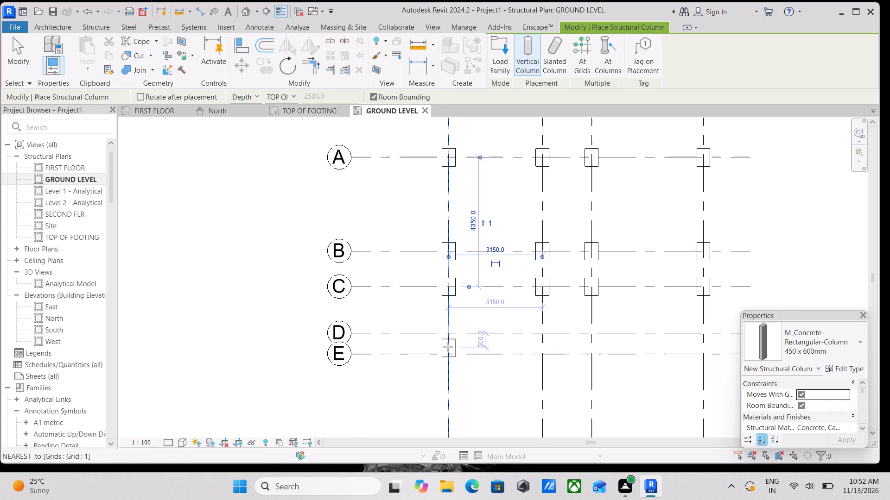
pyautogui.scroll(16, 448, 347)
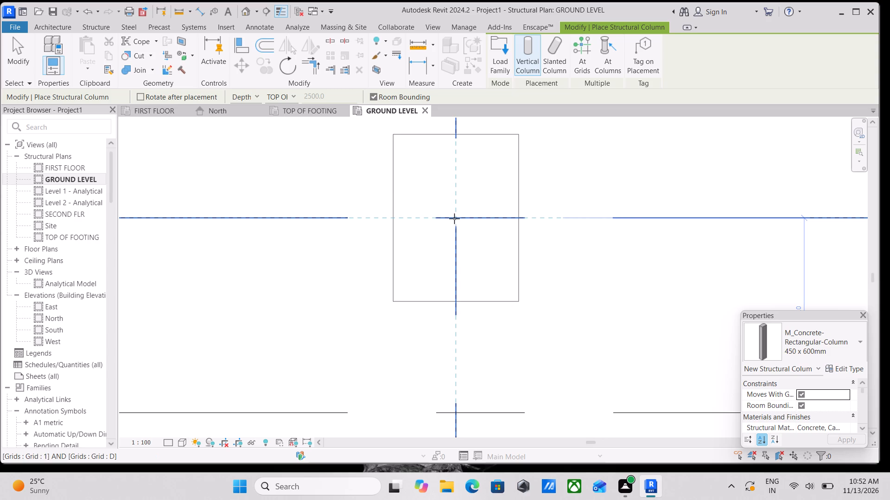
pyautogui.click(454, 219)
# Place 450 x 600mm concrete columns along grid D at its intersections with grids 2, 3 and 4.
pyautogui.scroll(-5, 454, 219)
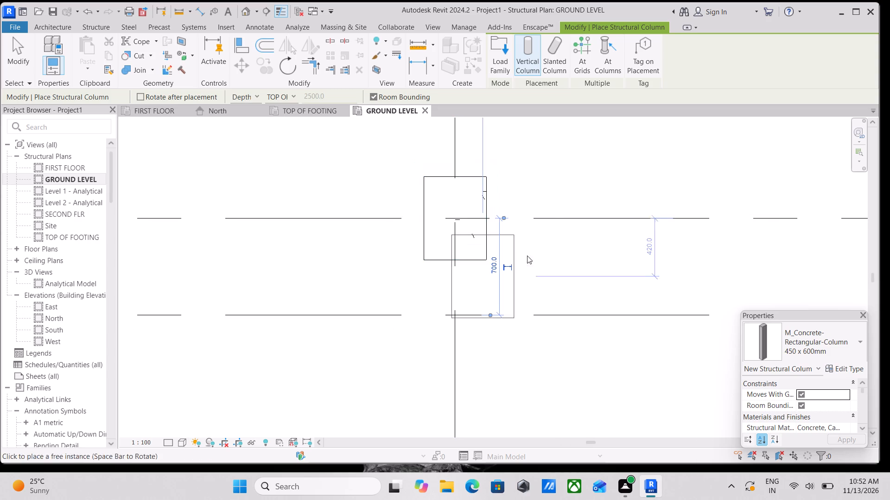
pyautogui.scroll(-3, 537, 244)
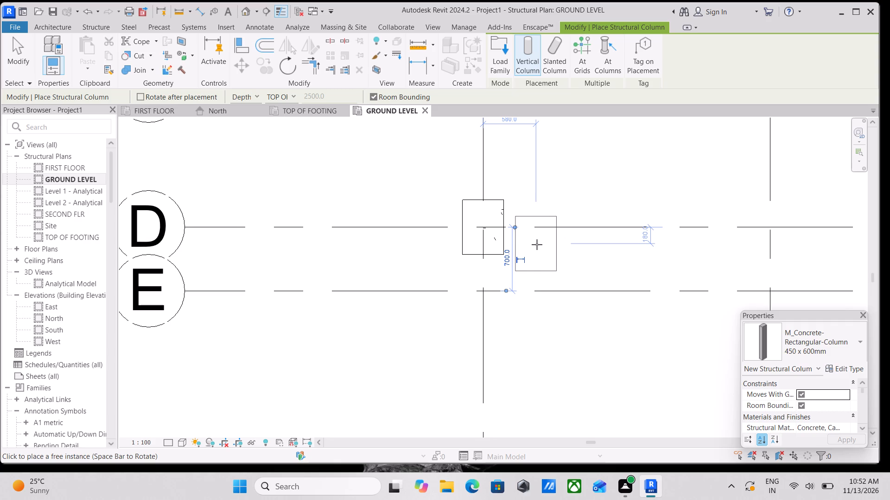
pyautogui.scroll(-2, 540, 235)
pyautogui.scroll(-2, 626, 201)
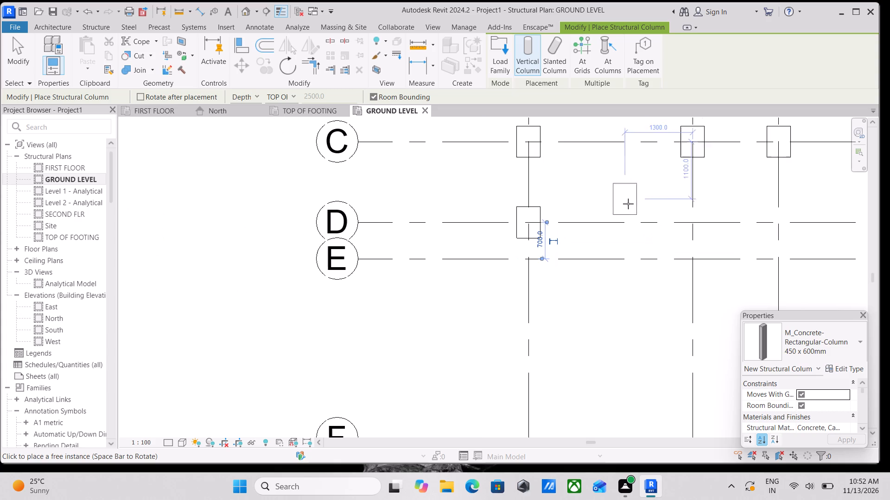
pyautogui.moveTo(646, 214); pyautogui.dragTo(495, 227, button='middle')
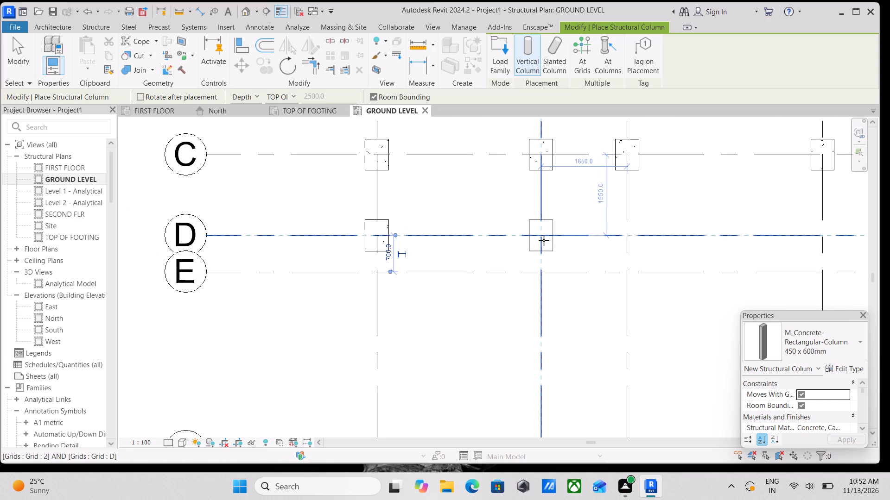
pyautogui.click(541, 235)
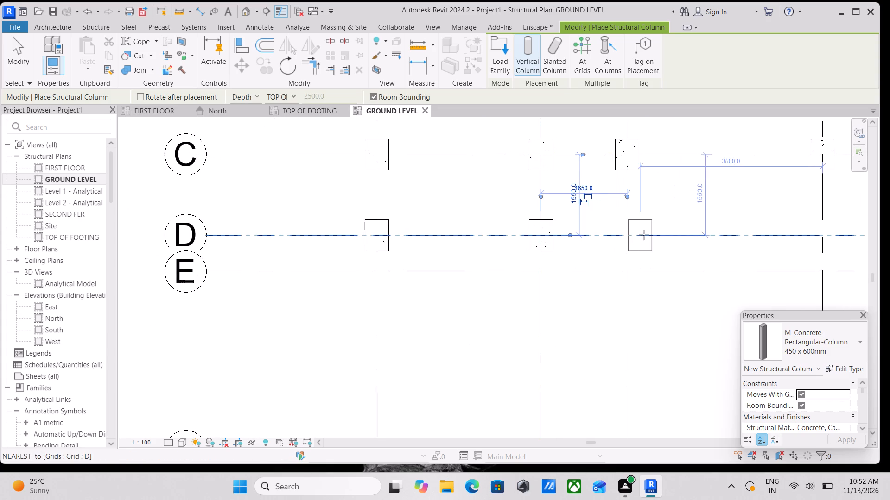
pyautogui.click(627, 236)
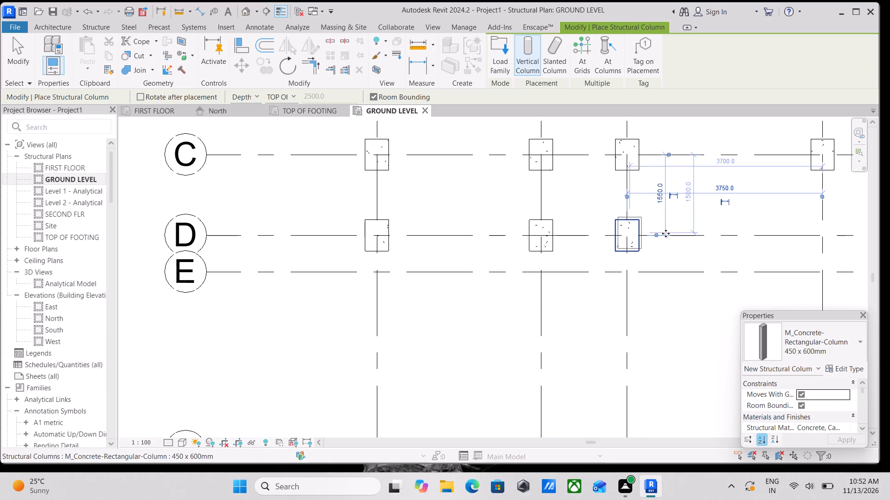
pyautogui.scroll(-2, 667, 233)
pyautogui.moveTo(669, 236); pyautogui.dragTo(422, 250, button='middle')
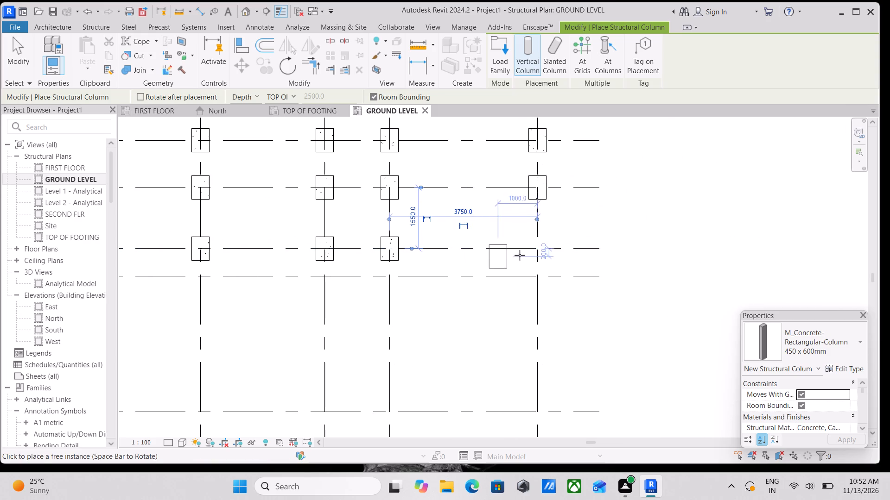
pyautogui.click(540, 247)
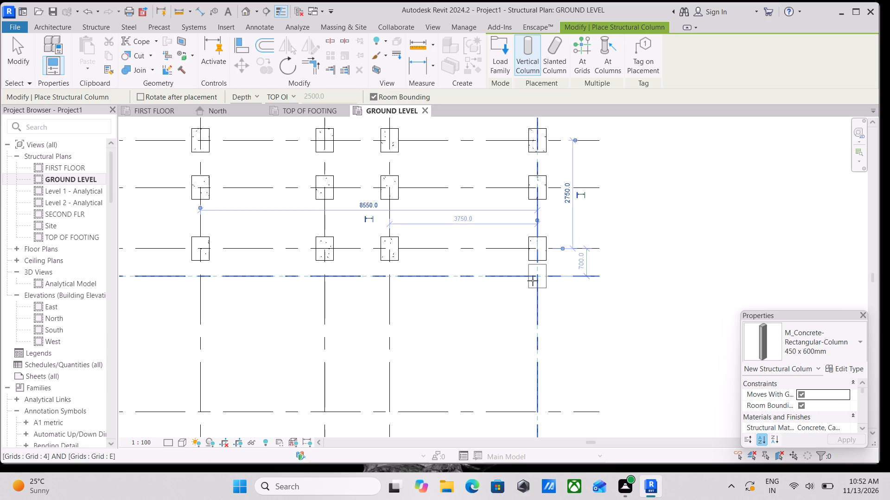
# Place 450 x 600mm concrete columns along grid E at its intersections with grids 4, 3, 2 and 1.
pyautogui.click(533, 281)
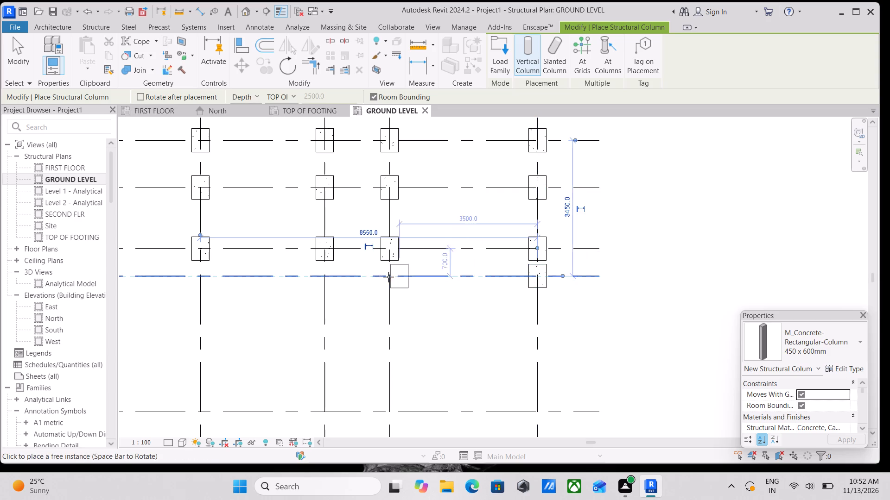
pyautogui.click(388, 277)
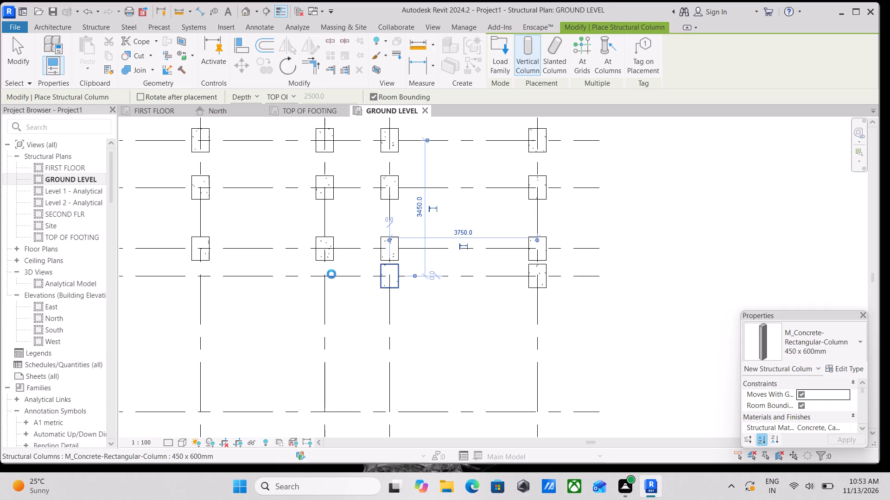
pyautogui.scroll(1, 331, 275)
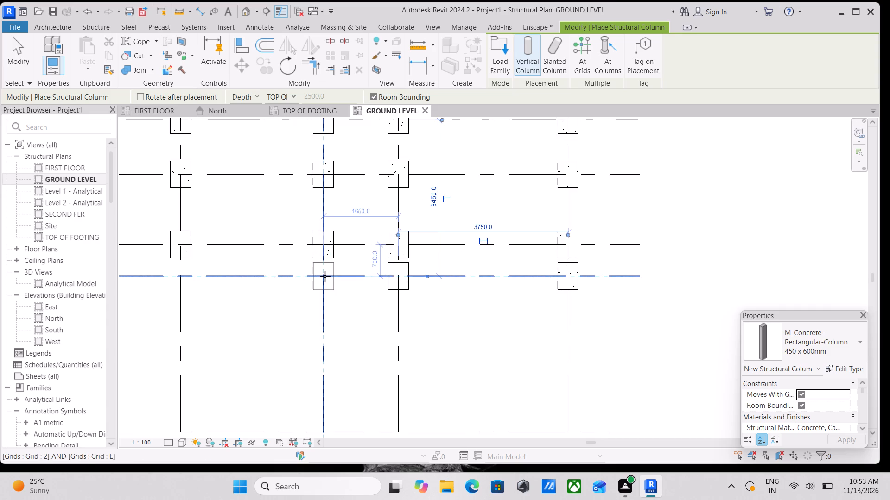
pyautogui.click(325, 276)
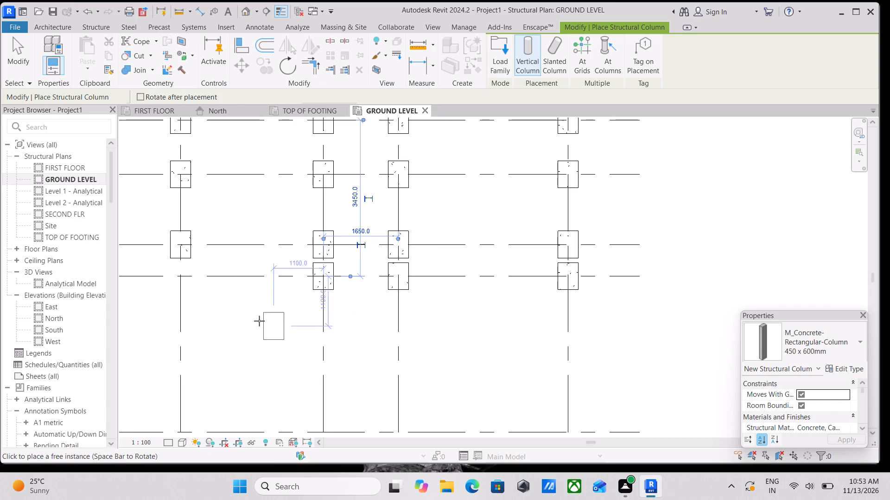
pyautogui.click(178, 276)
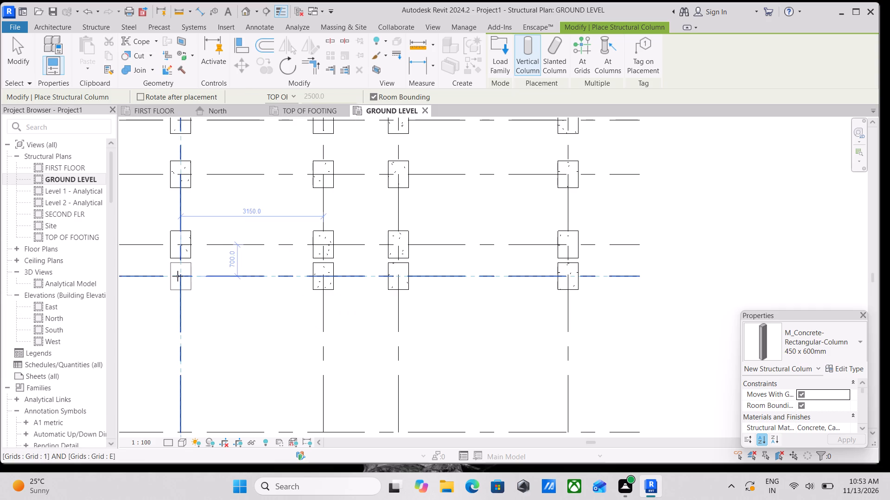
# Place 450 x 600mm concrete columns along grid F at its intersections with grids 1, 2, 3 and 4.
pyautogui.scroll(-2, 233, 296)
pyautogui.moveTo(235, 300); pyautogui.dragTo(425, 303, button='middle')
pyautogui.scroll(1, 425, 303)
pyautogui.scroll(-4, 425, 303)
pyautogui.moveTo(425, 303); pyautogui.dragTo(402, 232, button='middle')
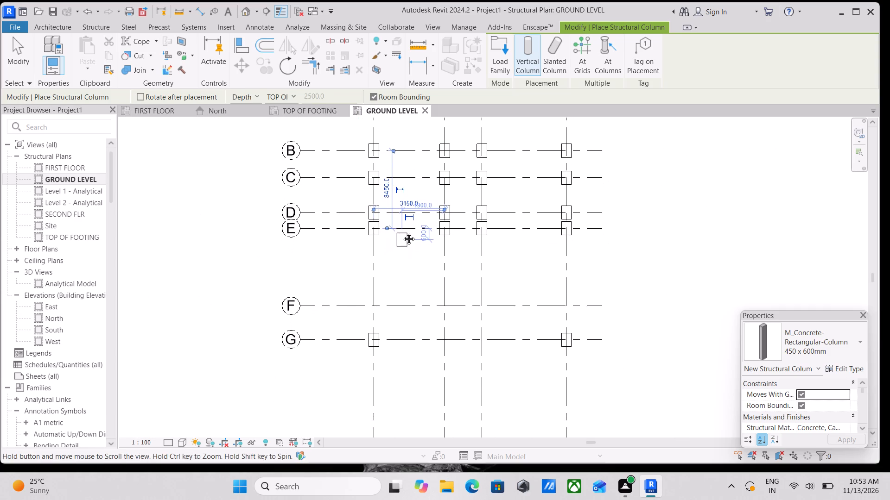
pyautogui.moveTo(402, 232); pyautogui.dragTo(404, 228, button='middle')
pyautogui.scroll(3, 374, 303)
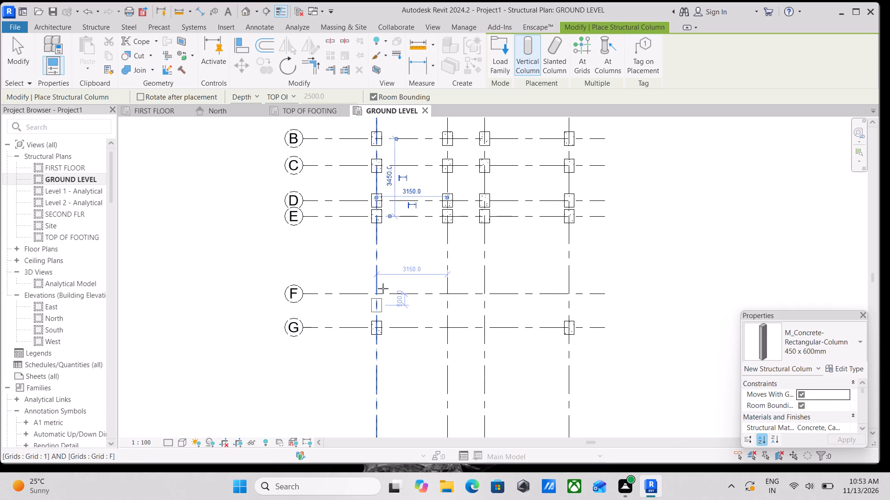
pyautogui.click(380, 288)
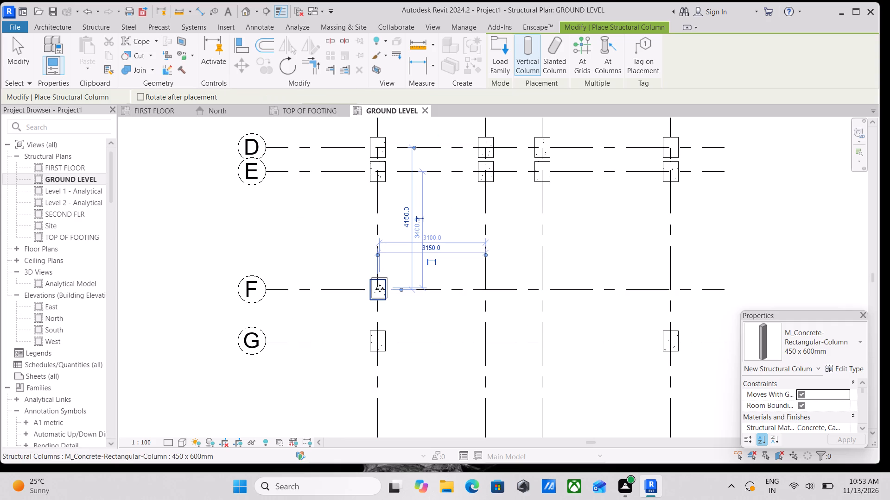
pyautogui.click(484, 287)
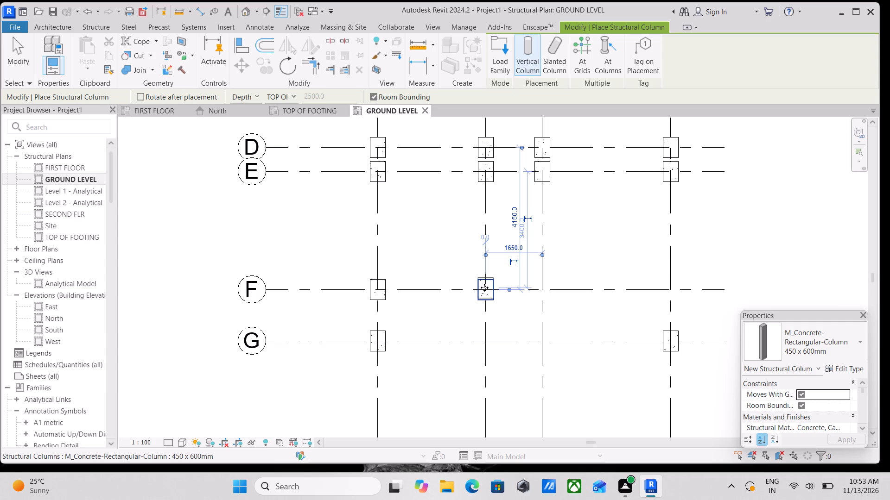
pyautogui.scroll(-2, 566, 284)
pyautogui.moveTo(528, 278); pyautogui.dragTo(450, 234, button='middle')
pyautogui.scroll(3, 453, 238)
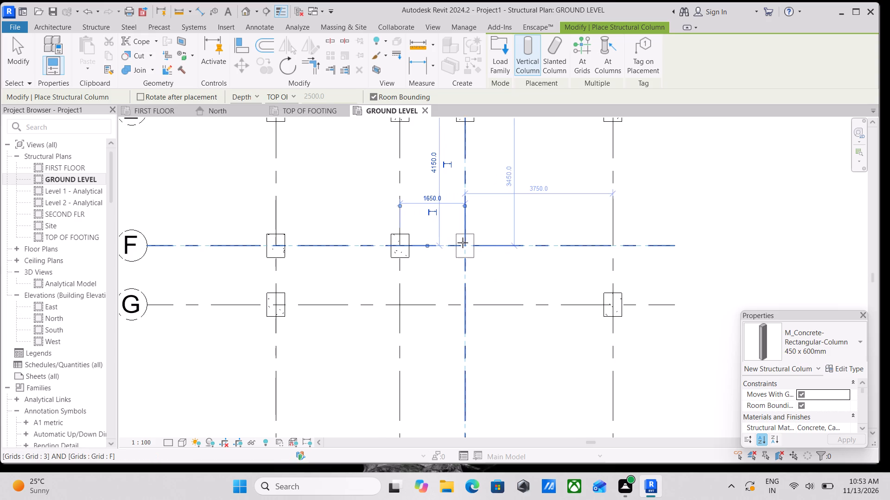
pyautogui.click(463, 243)
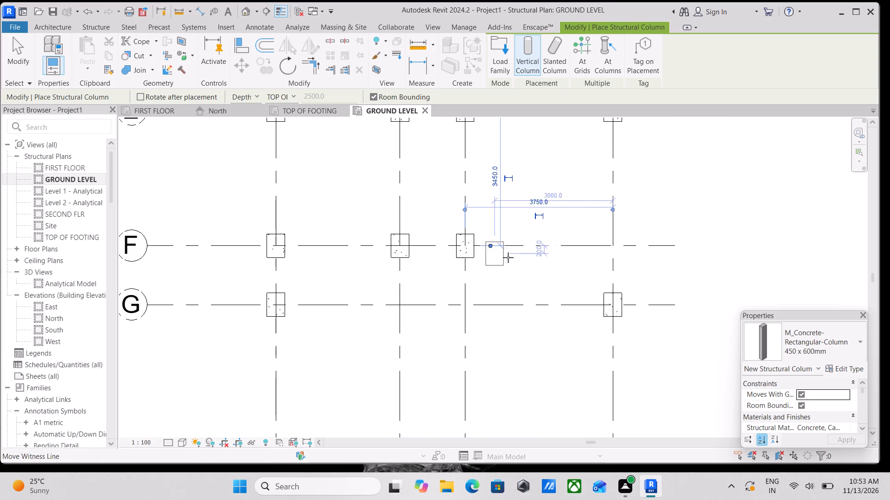
pyautogui.click(614, 243)
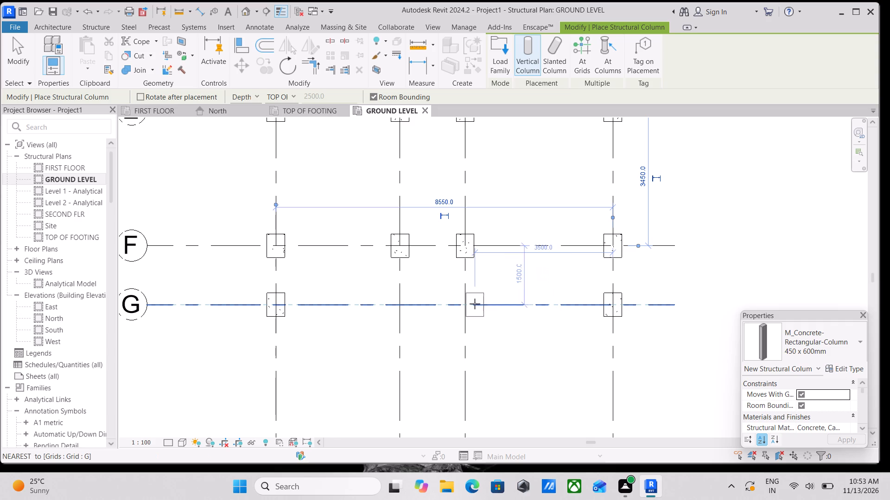
# Place 450 x 600mm concrete columns where grid G crosses grids 3 and 2, and finish column placement.
pyautogui.click(469, 304)
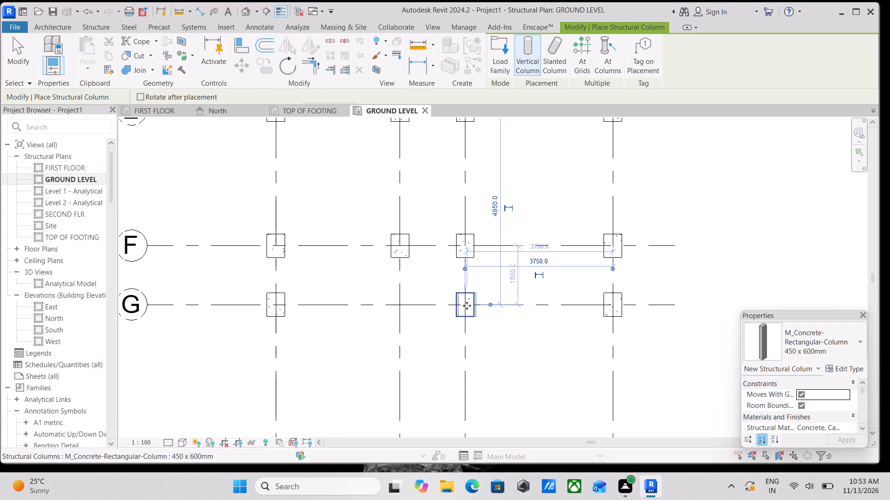
pyautogui.click(398, 303)
pyautogui.scroll(-7, 398, 303)
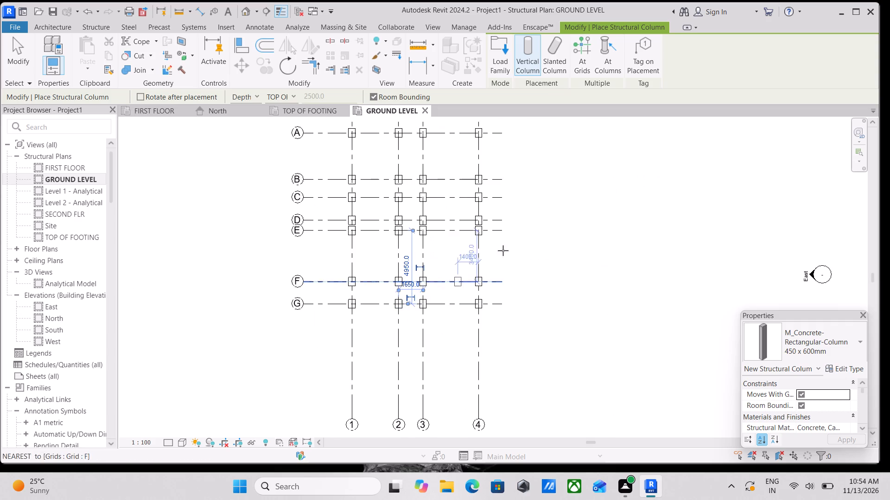
pyautogui.press('Escape')
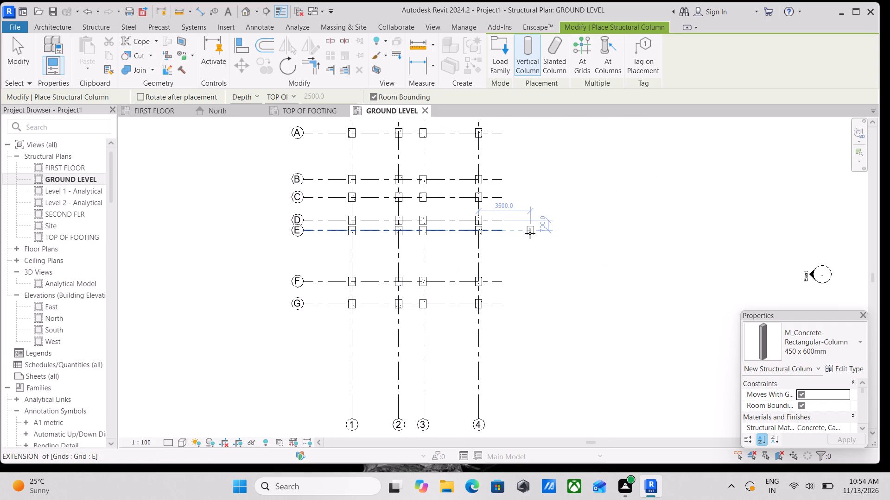
pyautogui.press('Escape')
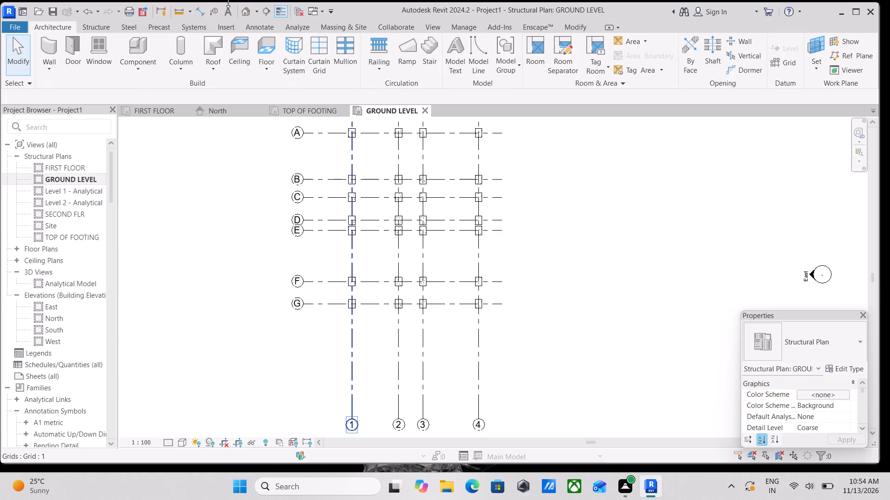
# Open the default 3D view of the model and set its visual style to Shaded.
pyautogui.click(246, 12)
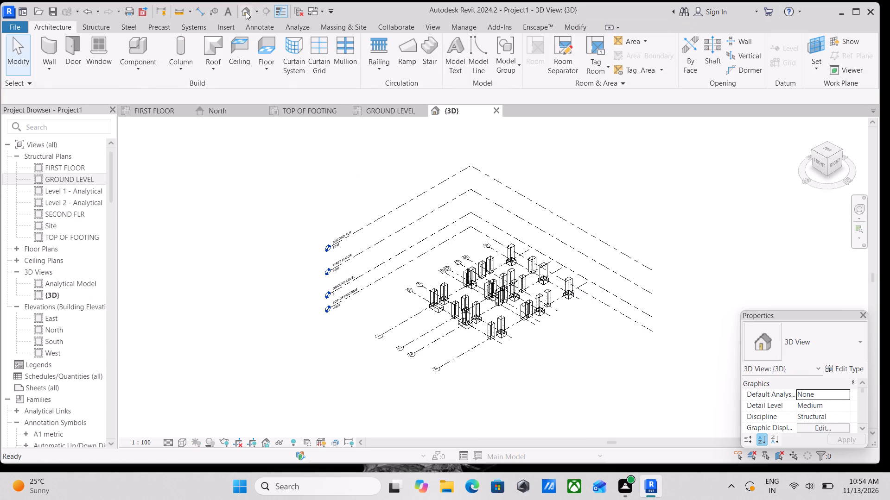
pyautogui.scroll(2, 655, 375)
pyautogui.scroll(1, 303, 450)
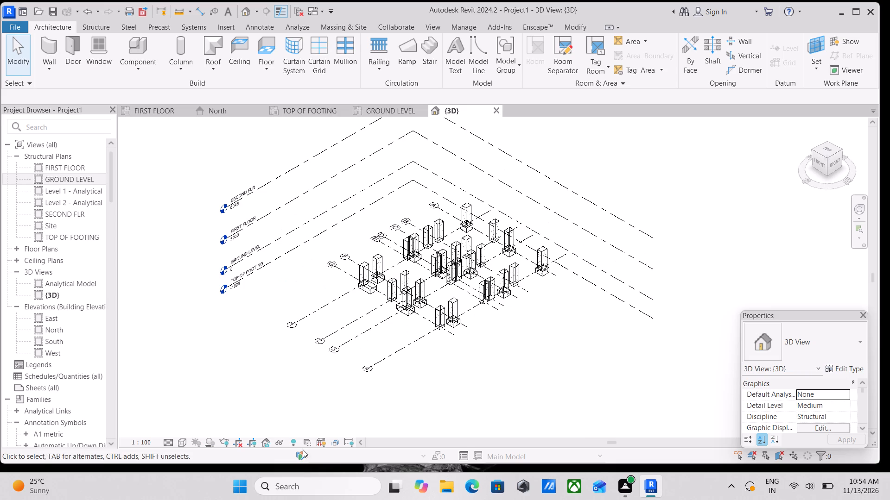
pyautogui.scroll(1, 303, 450)
pyautogui.click(178, 440)
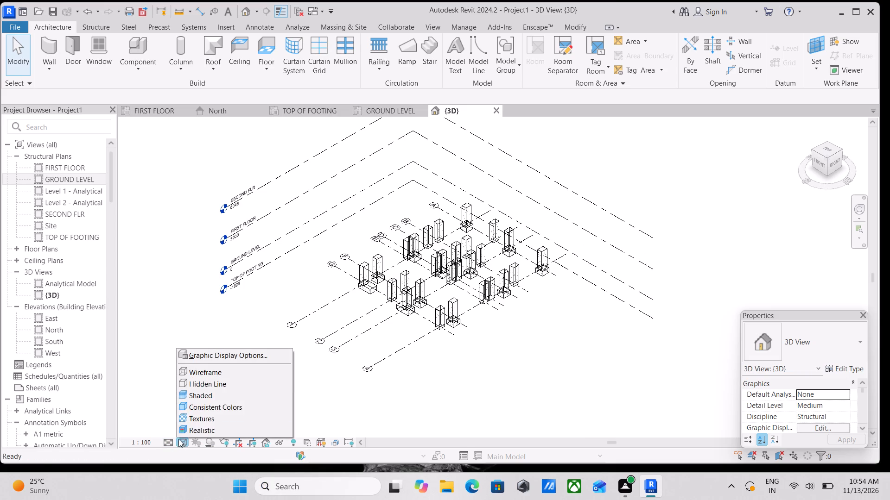
pyautogui.click(190, 394)
pyautogui.scroll(3, 485, 292)
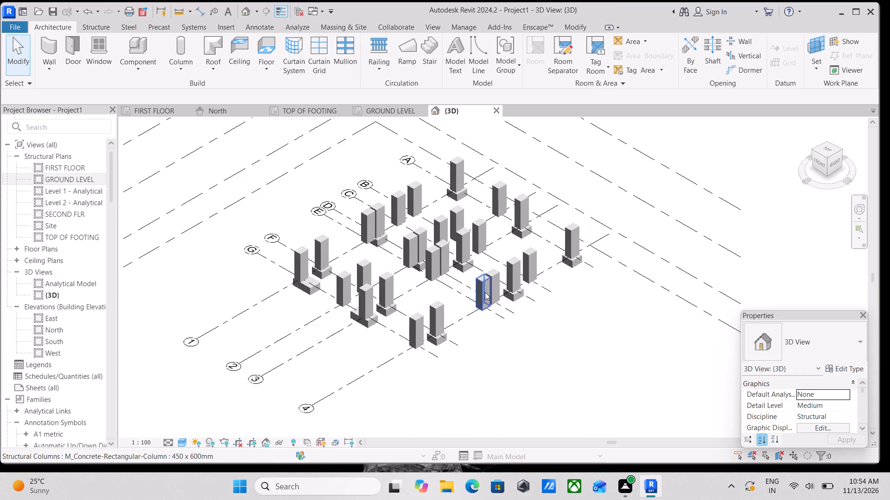
pyautogui.scroll(4, 485, 292)
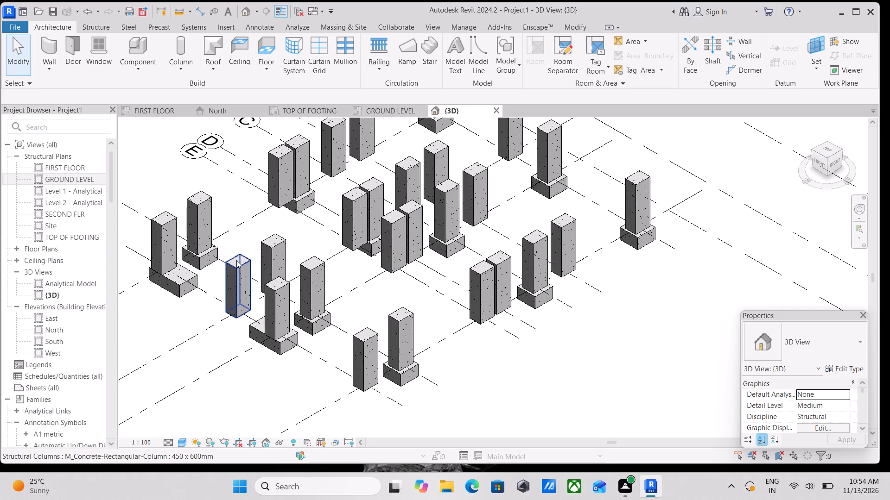
# Delete the columns without footings at grid intersections G-2, F-2 and G-4.
pyautogui.click(236, 260)
pyautogui.rightClick(236, 260)
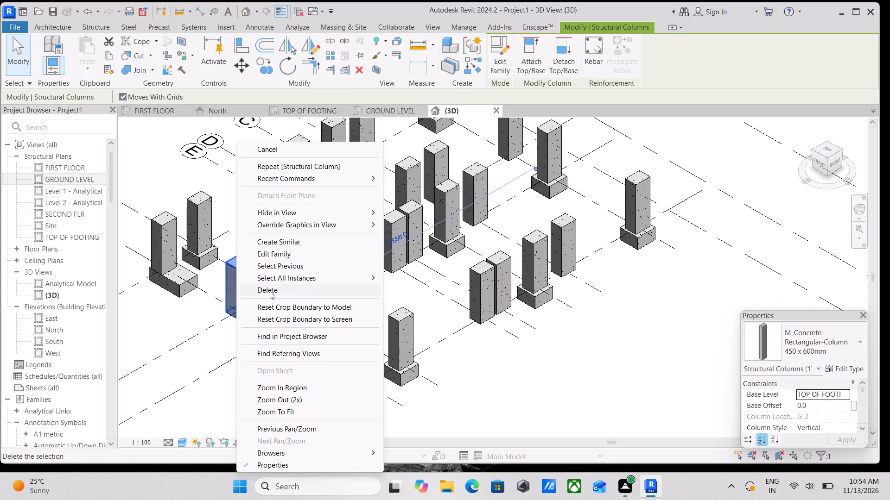
pyautogui.click(270, 291)
pyautogui.click(274, 246)
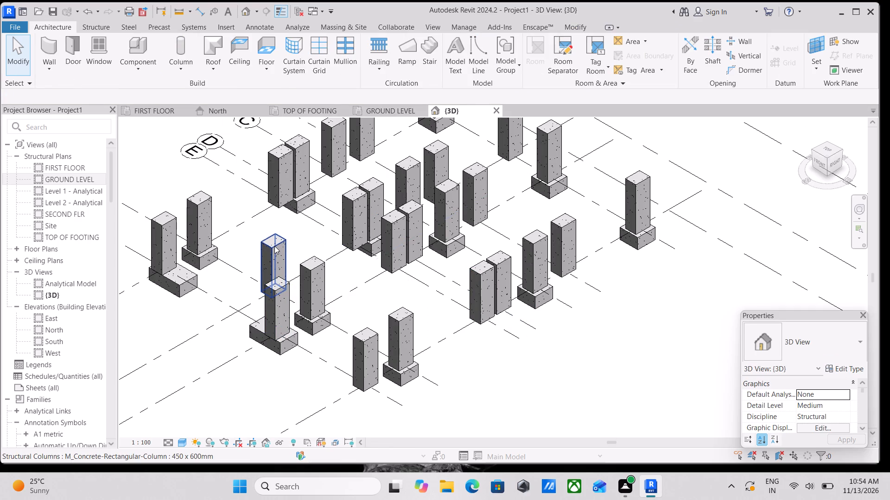
pyautogui.rightClick(274, 246)
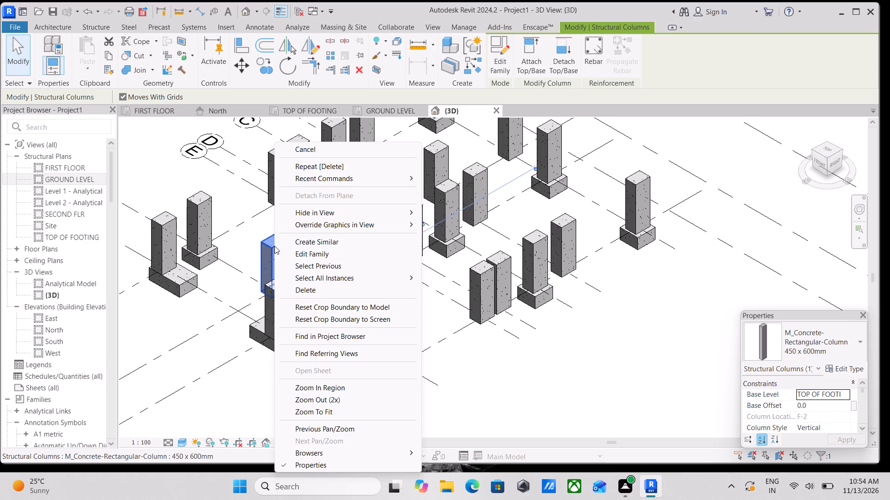
pyautogui.click(301, 291)
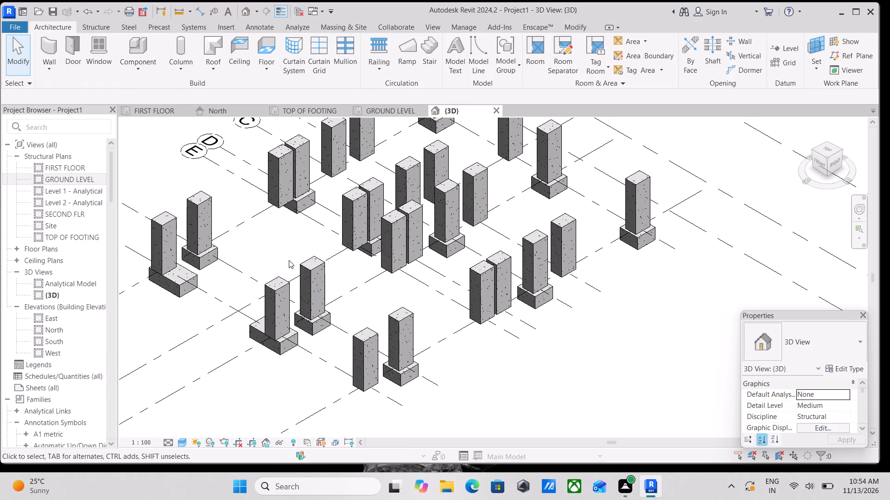
pyautogui.scroll(-2, 413, 303)
pyautogui.click(369, 331)
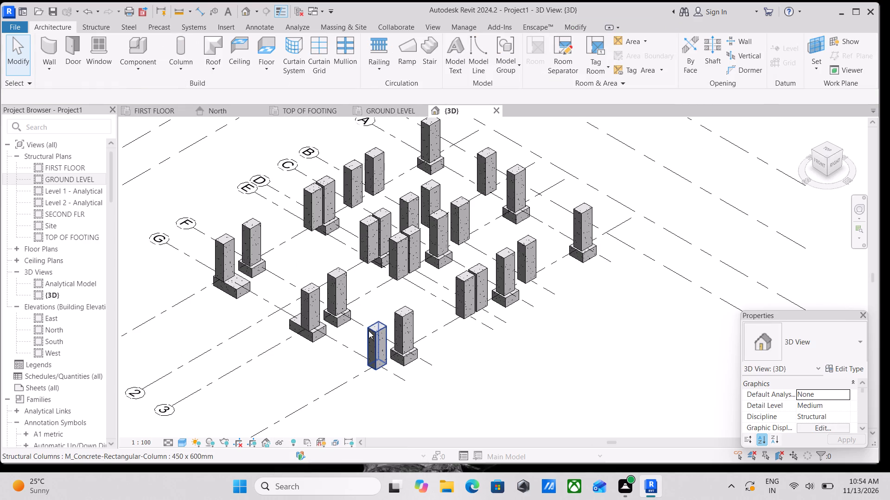
pyautogui.rightClick(369, 331)
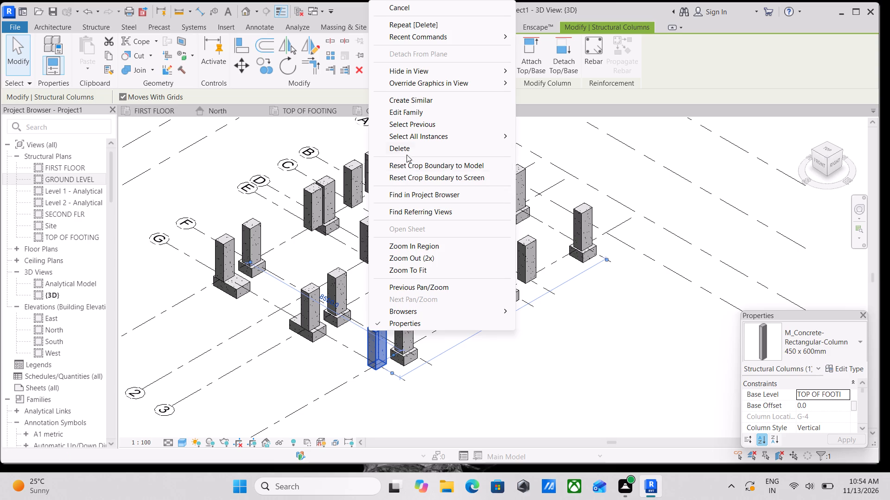
pyautogui.click(408, 146)
# Delete the two adjacent columns without footings at grid intersections E-4 and D-4.
pyautogui.scroll(2, 472, 272)
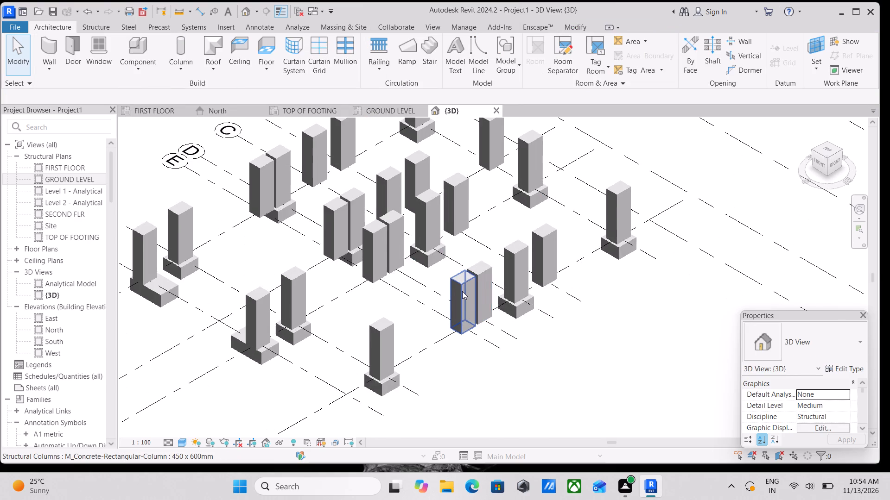
pyautogui.click(462, 291)
pyautogui.rightClick(462, 291)
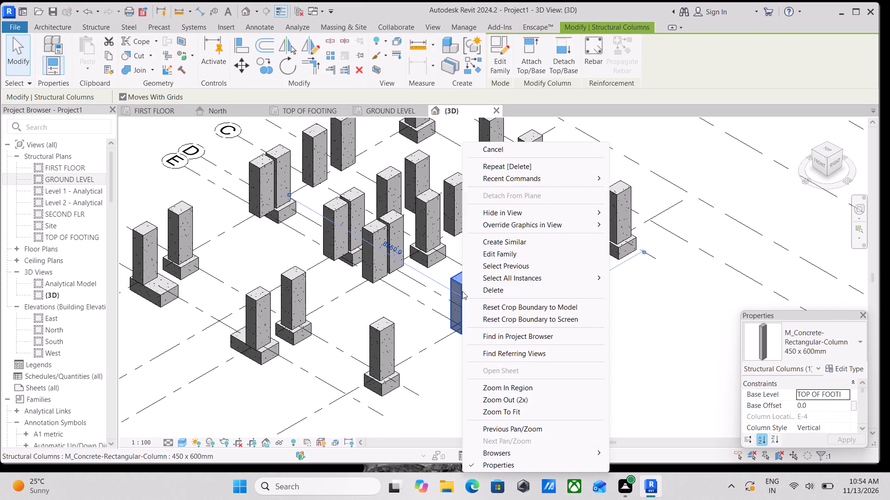
pyautogui.click(498, 287)
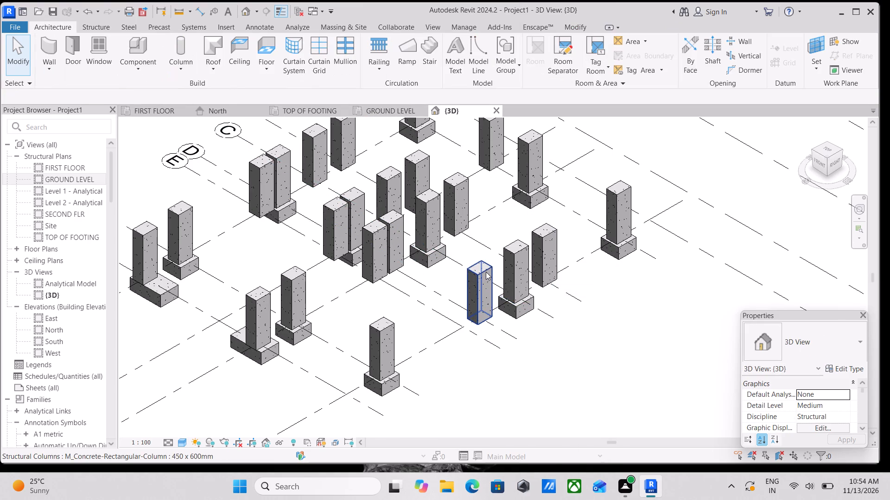
pyautogui.click(486, 272)
pyautogui.rightClick(486, 272)
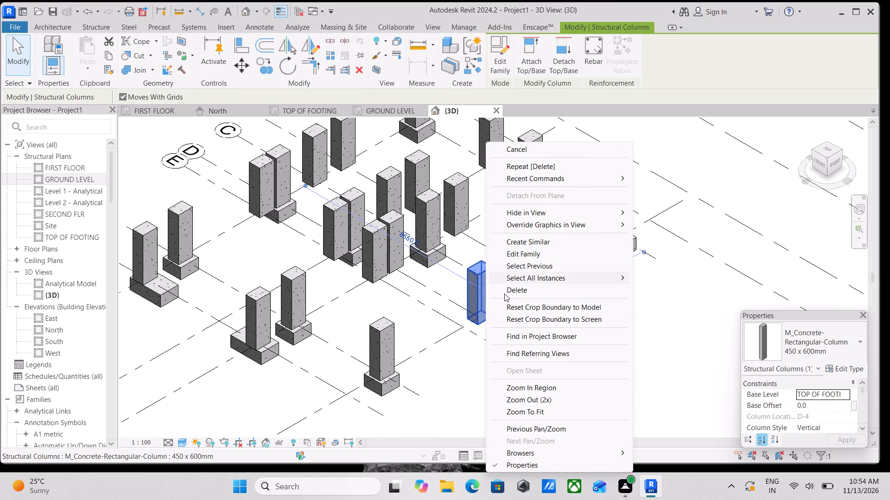
pyautogui.click(511, 285)
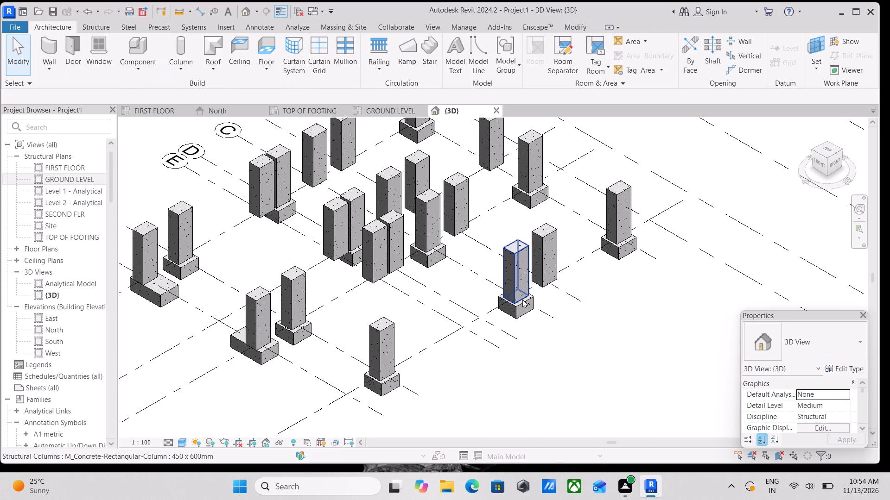
# Delete the 450 x 600mm concrete column without a footing at grid intersection B-4.
pyautogui.moveTo(562, 296); pyautogui.dragTo(511, 343, button='middle')
pyautogui.scroll(1, 508, 278)
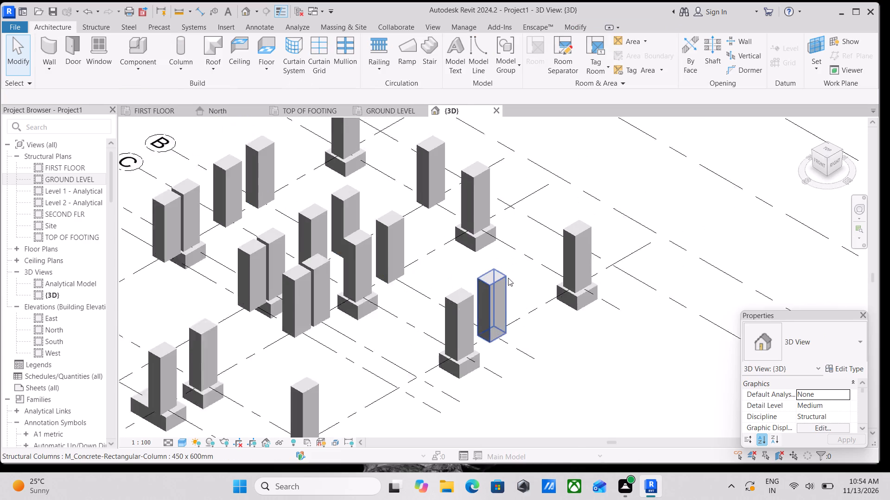
pyautogui.scroll(8, 508, 278)
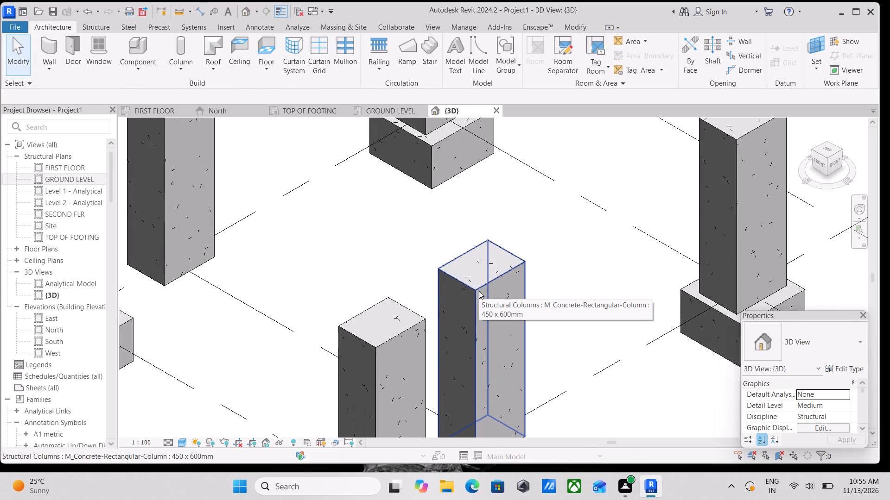
pyautogui.scroll(2, 479, 291)
pyautogui.click(479, 291)
pyautogui.rightClick(479, 291)
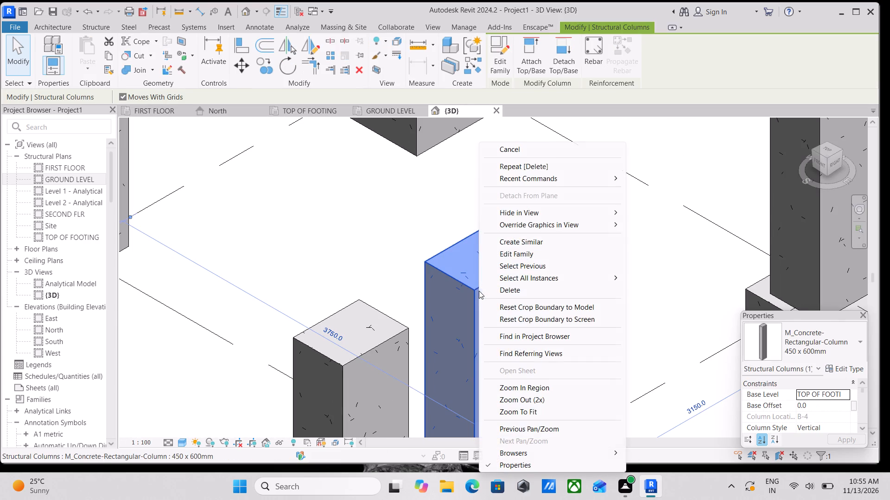
pyautogui.click(512, 291)
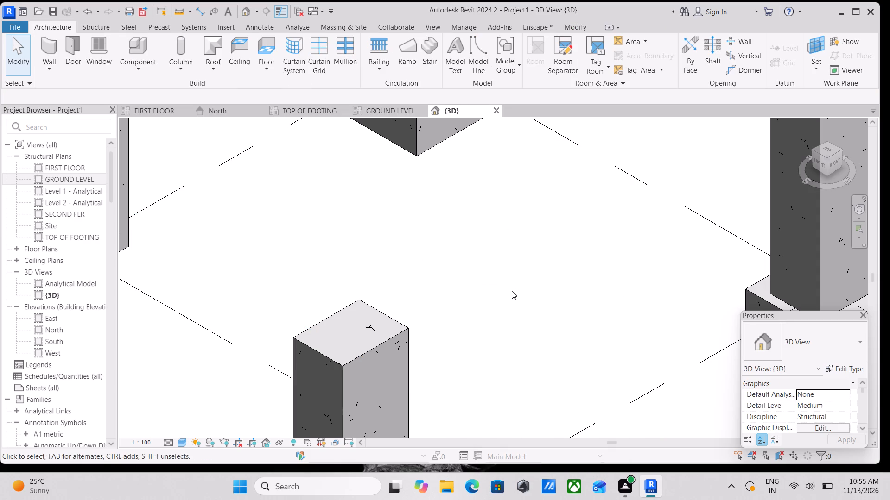
# Delete the 450 x 600mm concrete column without a footing at grid intersection B-3.
pyautogui.scroll(-14, 512, 291)
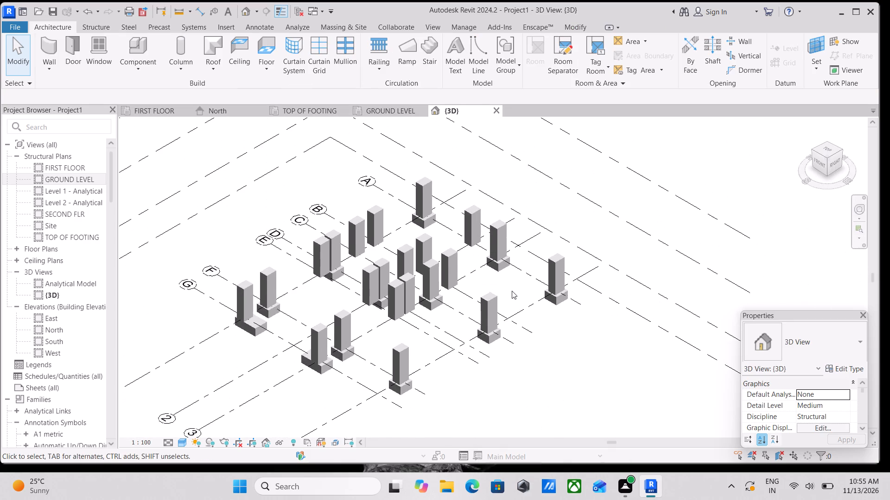
pyautogui.scroll(10, 450, 263)
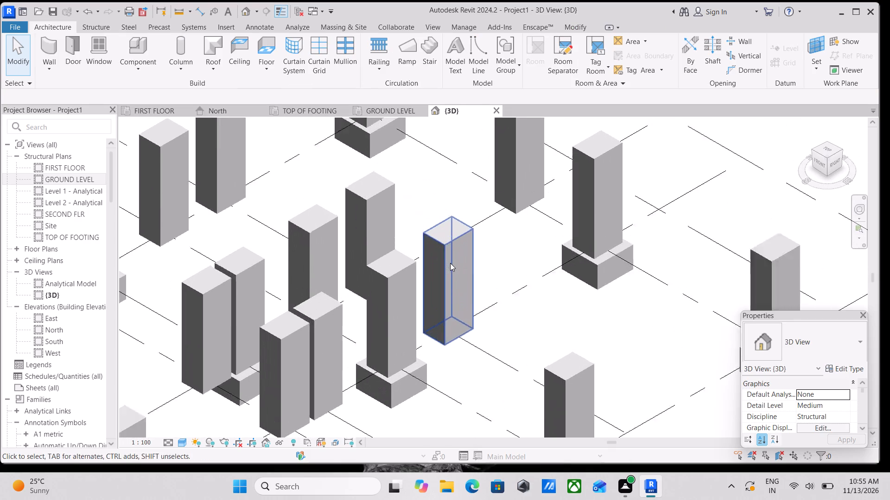
pyautogui.click(446, 231)
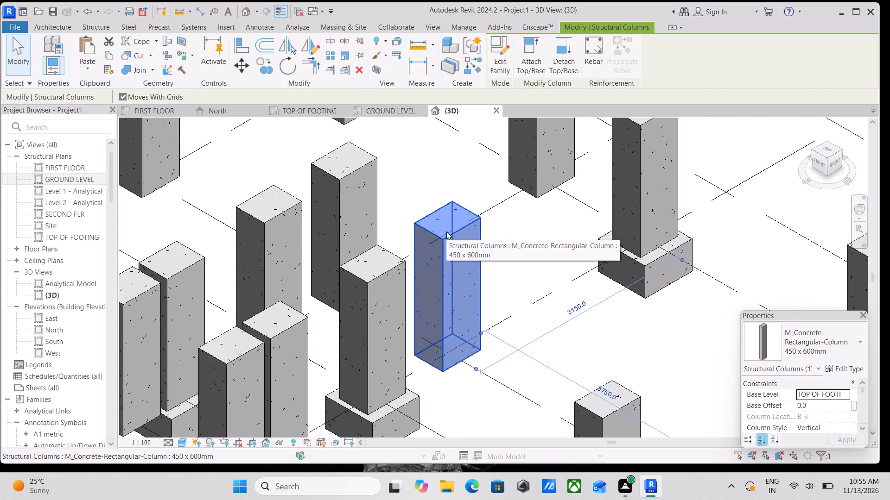
pyautogui.rightClick(446, 231)
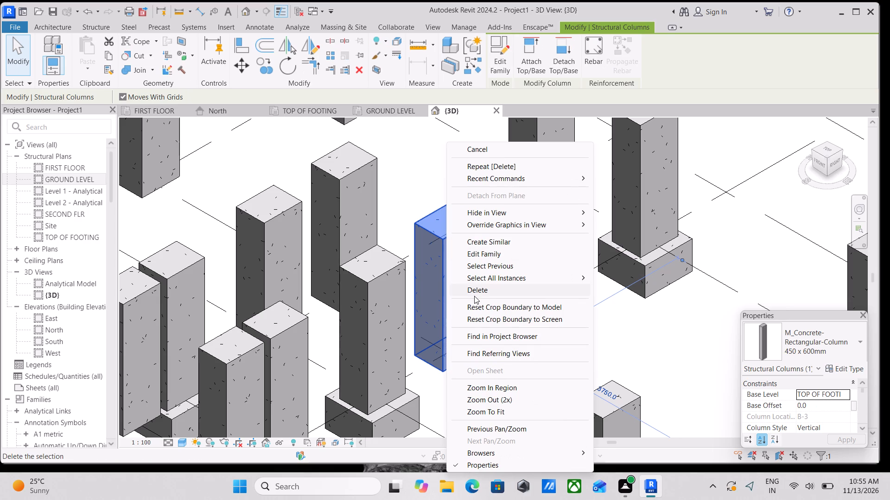
pyautogui.click(475, 292)
# Delete the columns without footings along grid 2 at intersections B-2 and C-2.
pyautogui.scroll(-4, 475, 292)
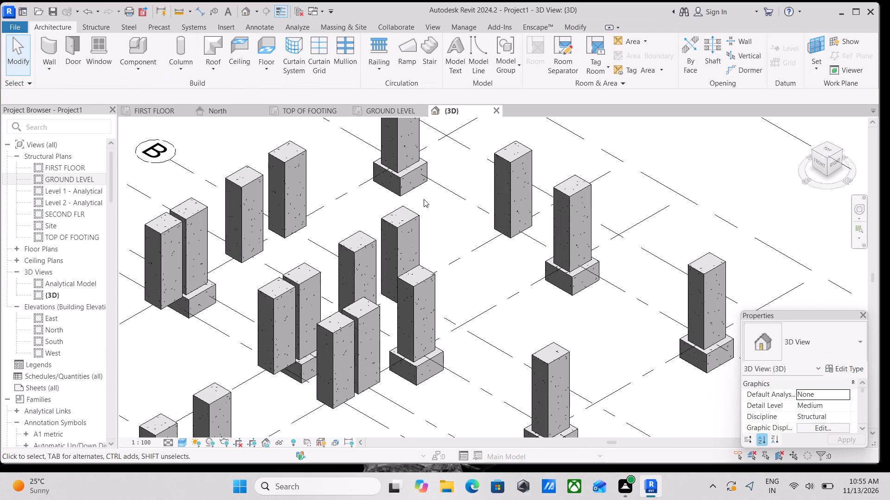
pyautogui.click(397, 214)
pyautogui.rightClick(397, 214)
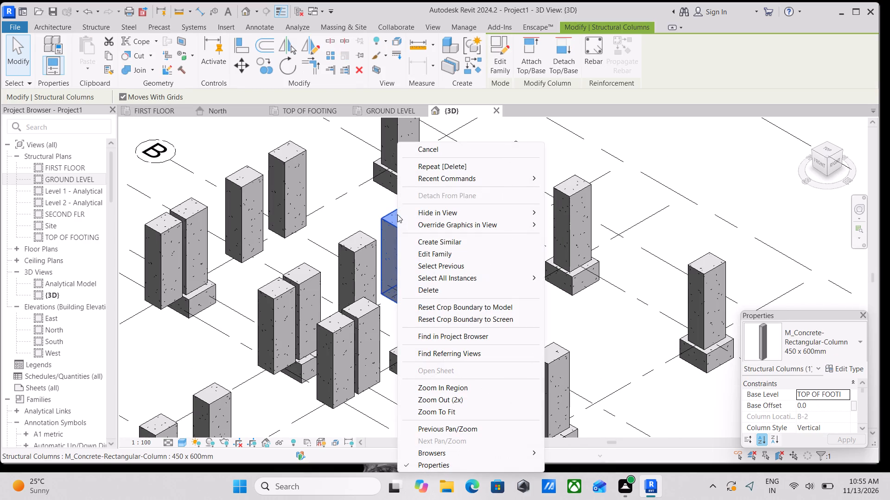
pyautogui.click(416, 288)
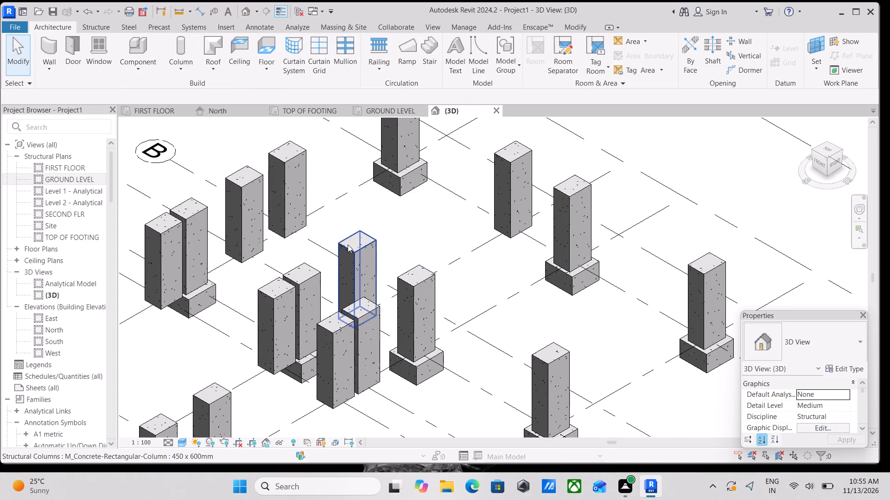
pyautogui.click(348, 244)
pyautogui.rightClick(348, 244)
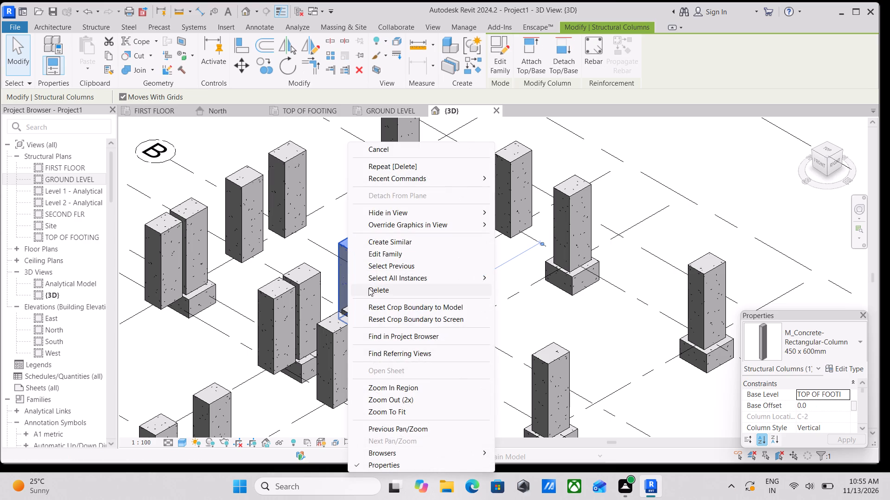
pyautogui.click(369, 289)
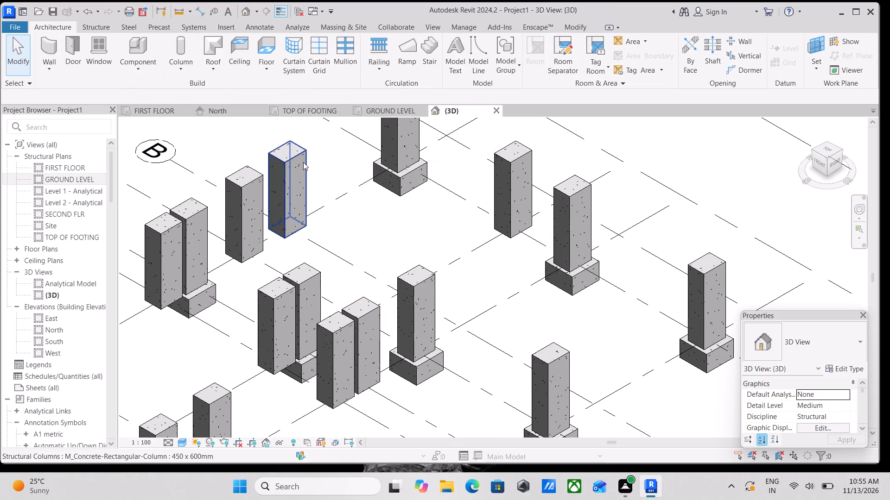
# Delete the columns without footings along grid 1 at intersections B-1, C-1 and E-1.
pyautogui.click(301, 160)
pyautogui.rightClick(301, 160)
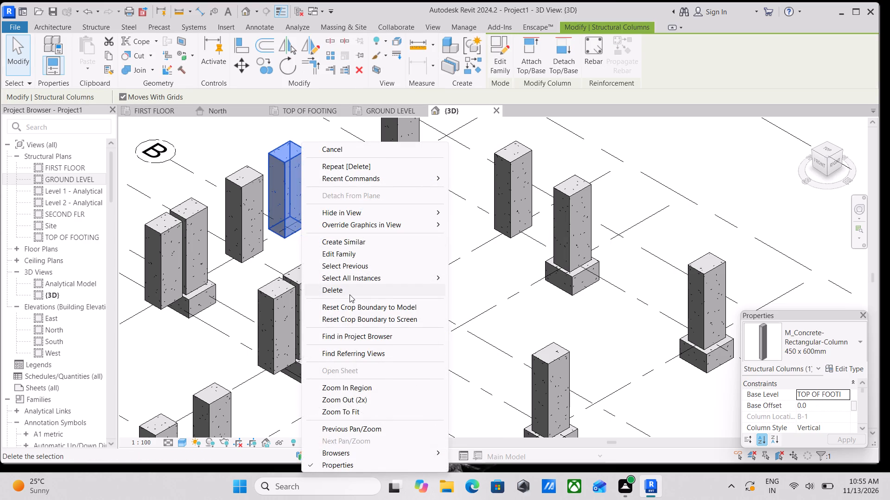
pyautogui.click(350, 294)
pyautogui.click(255, 187)
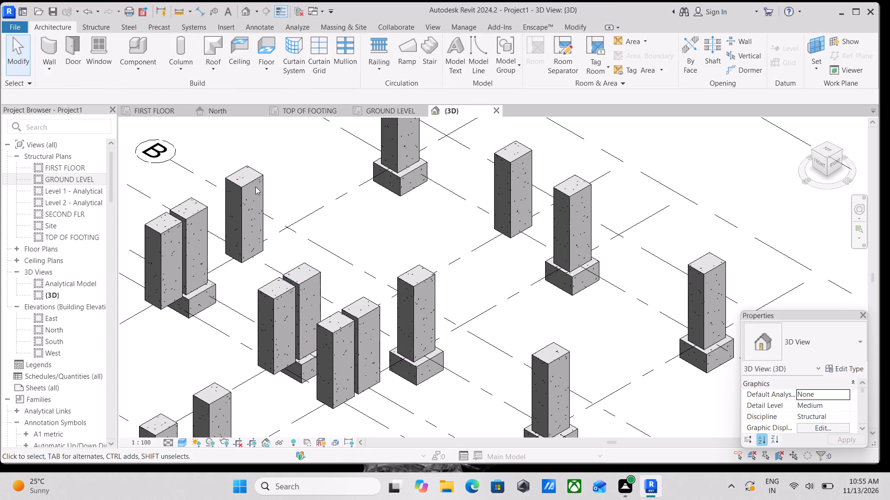
pyautogui.click(255, 177)
pyautogui.rightClick(255, 177)
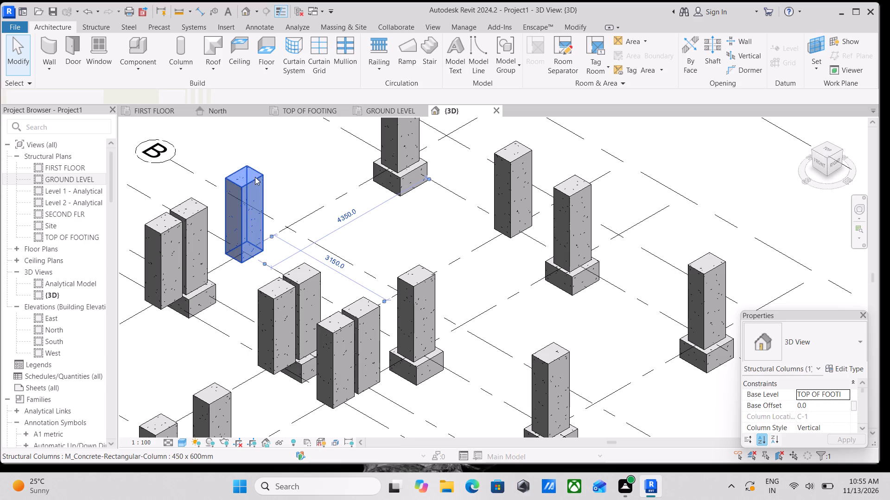
pyautogui.click(302, 286)
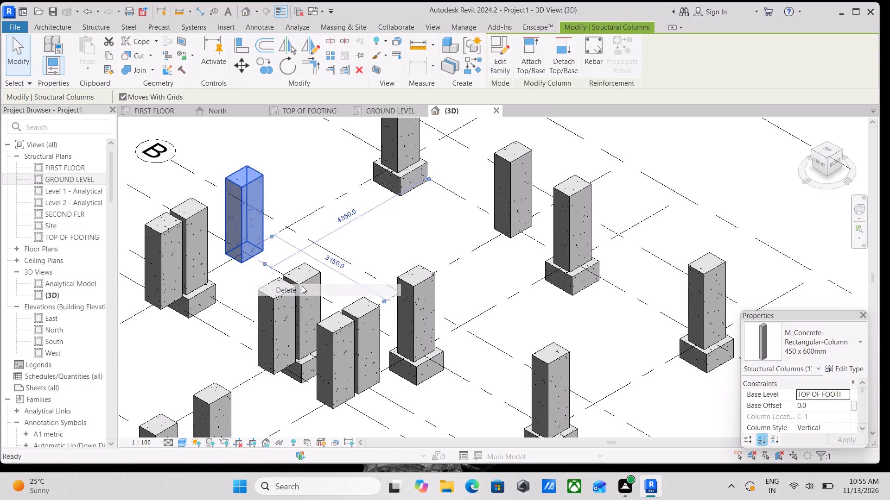
pyautogui.click(146, 237)
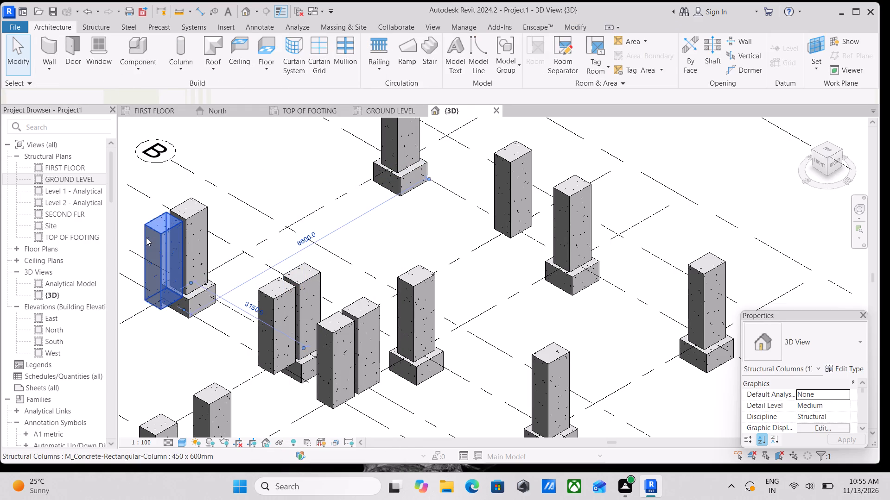
pyautogui.rightClick(146, 237)
pyautogui.click(184, 294)
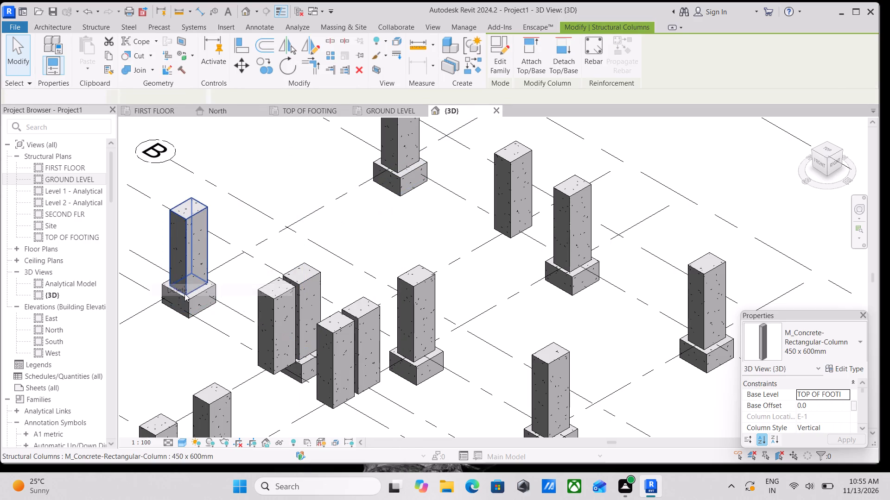
# Delete the 450 x 600mm concrete column without a footing at grid intersection A-2.
pyautogui.scroll(-2, 329, 234)
pyautogui.click(470, 173)
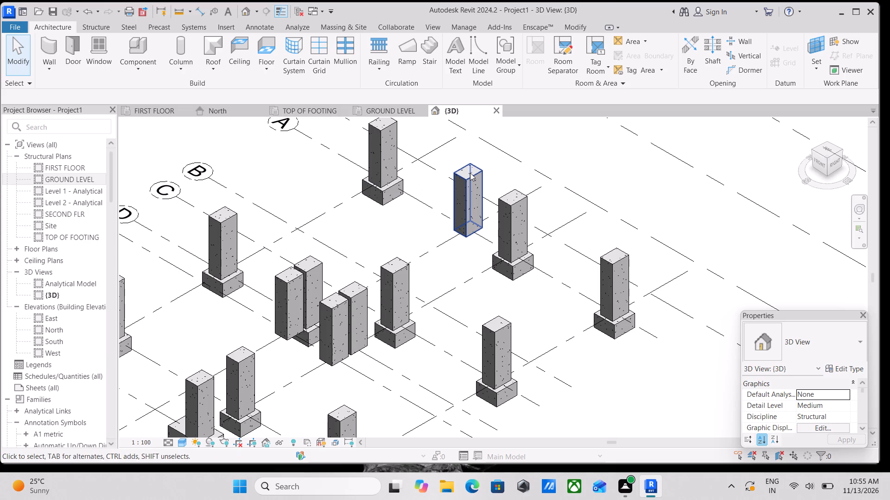
pyautogui.rightClick(470, 173)
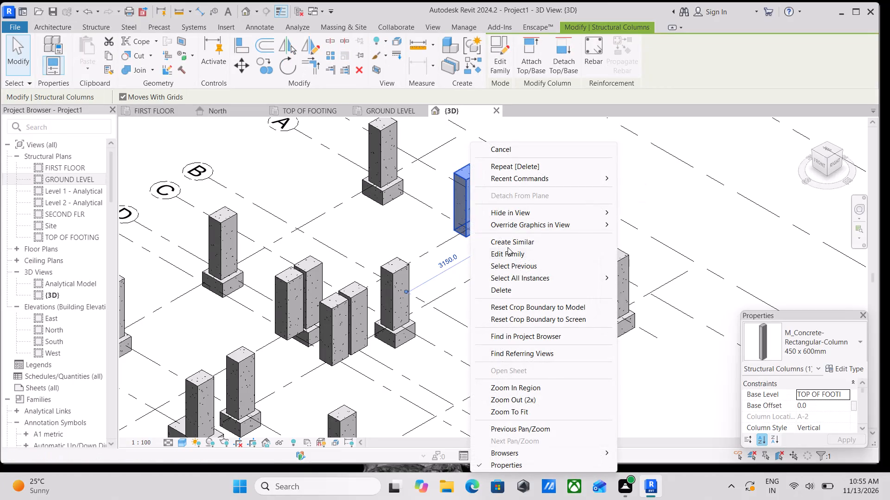
pyautogui.click(505, 292)
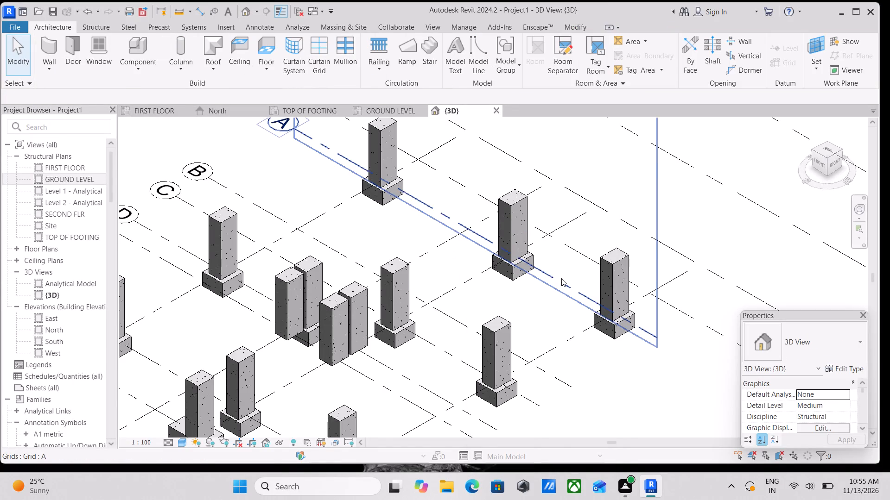
# Delete the remaining columns without footings at grid intersections E-2, E-3 and D-3.
pyautogui.scroll(-5, 561, 278)
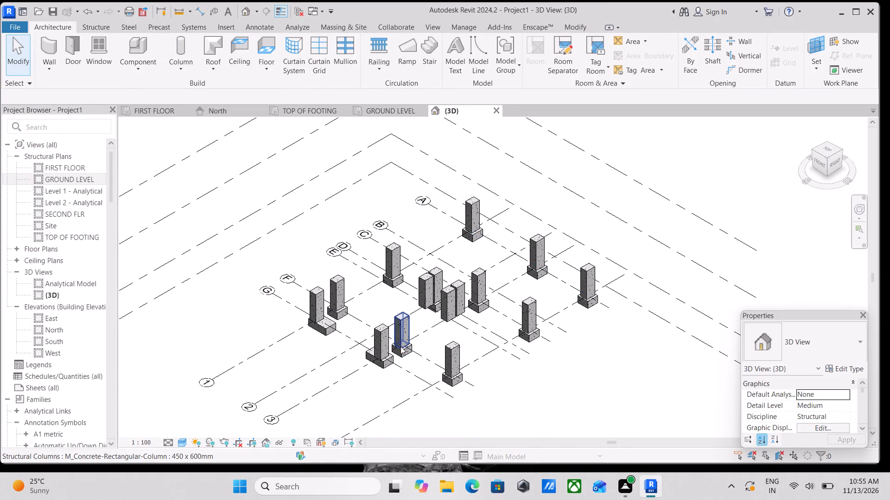
pyautogui.scroll(2, 400, 346)
pyautogui.scroll(3, 451, 240)
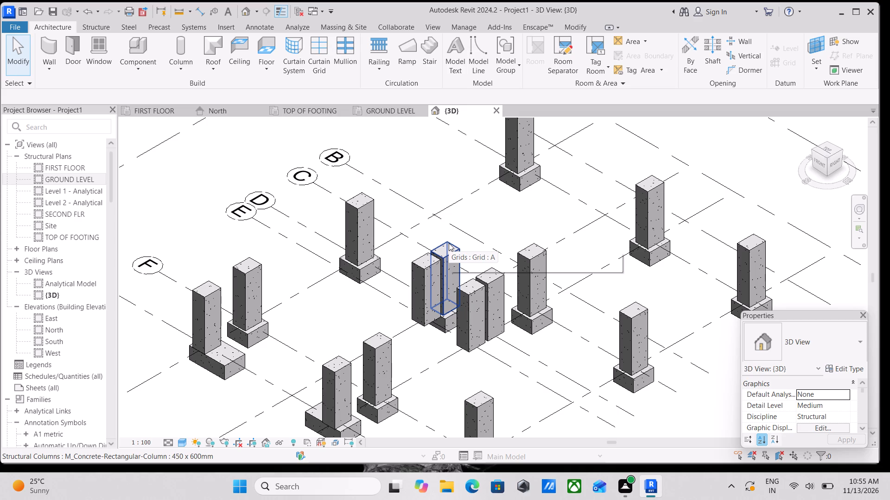
pyautogui.click(428, 261)
pyautogui.rightClick(428, 261)
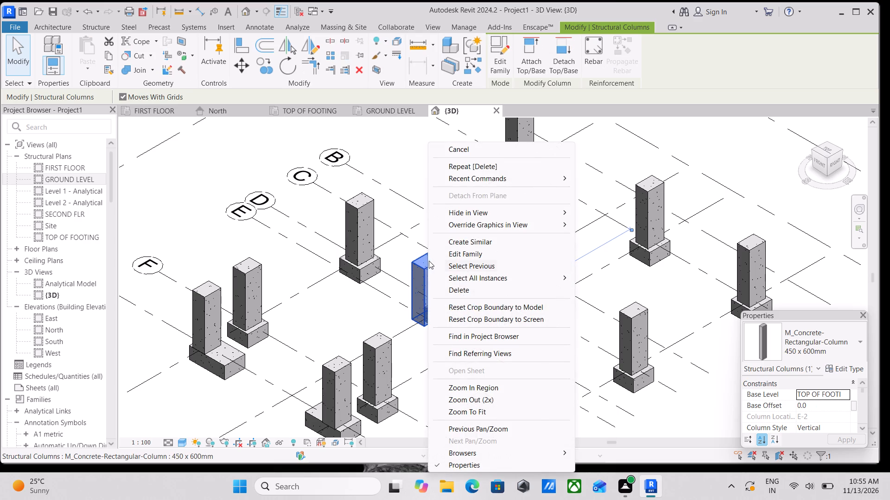
pyautogui.click(467, 294)
pyautogui.scroll(-2, 467, 294)
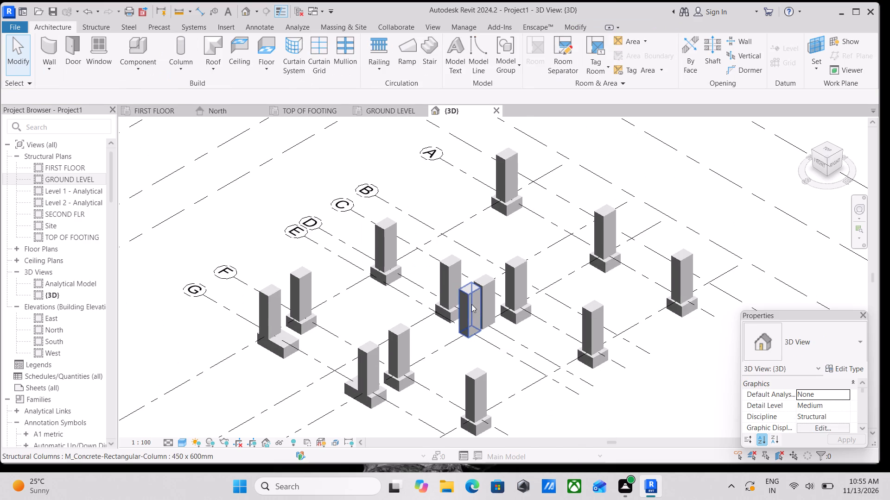
pyautogui.scroll(3, 469, 282)
pyautogui.click(469, 282)
pyautogui.rightClick(469, 282)
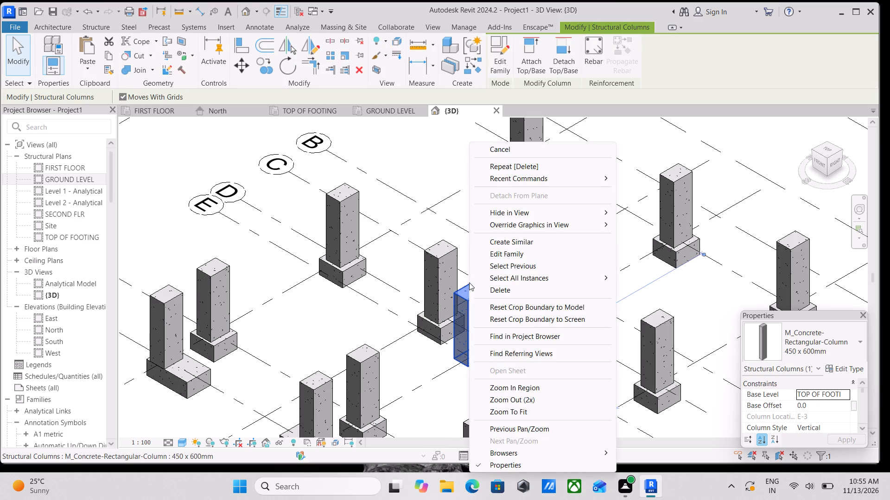
pyautogui.click(508, 288)
pyautogui.click(494, 287)
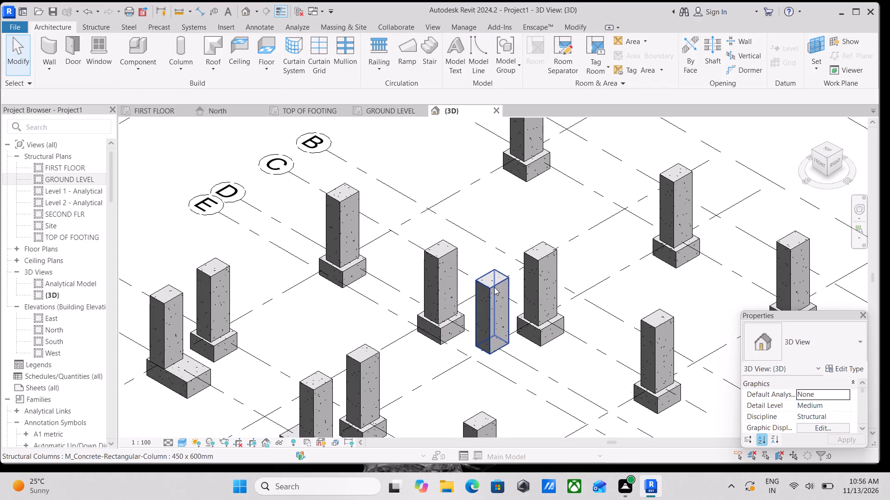
pyautogui.rightClick(494, 287)
pyautogui.click(555, 294)
# Orient the 3D view to the top and examine the column and footing positions against the grids.
pyautogui.scroll(-6, 555, 294)
pyautogui.scroll(2, 468, 334)
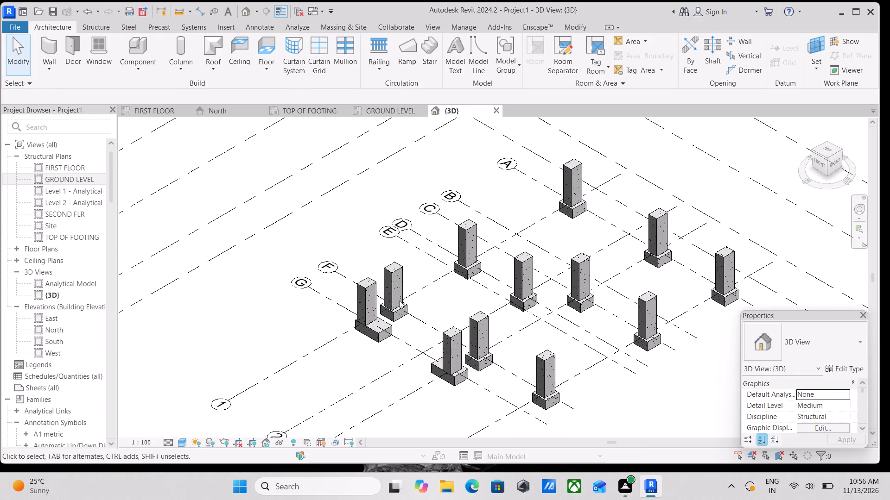
pyautogui.click(825, 147)
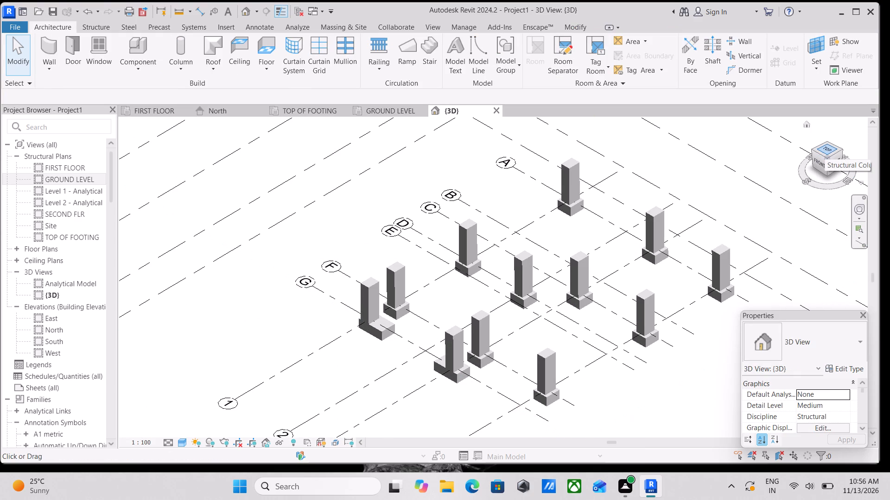
pyautogui.scroll(3, 532, 203)
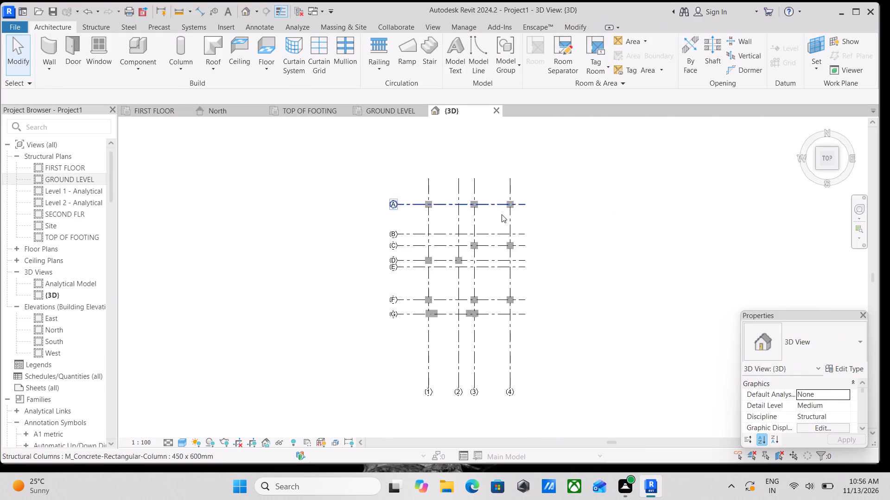
pyautogui.scroll(7, 479, 217)
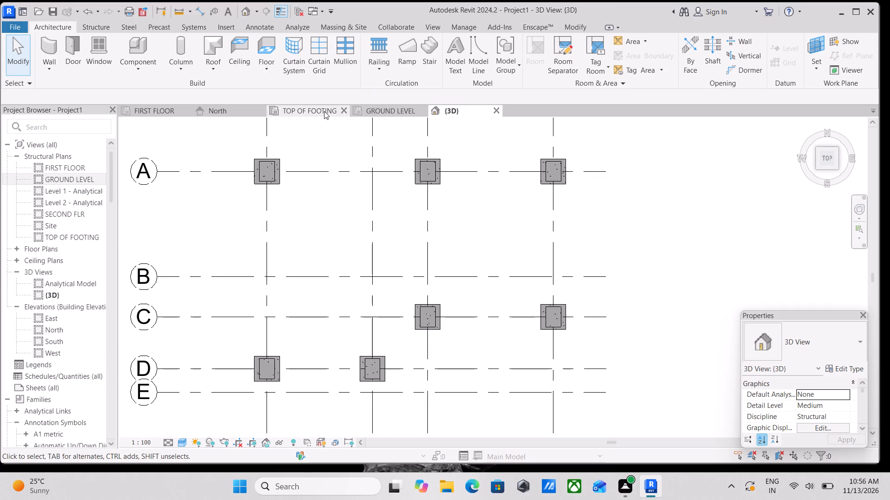
pyautogui.scroll(-3, 279, 134)
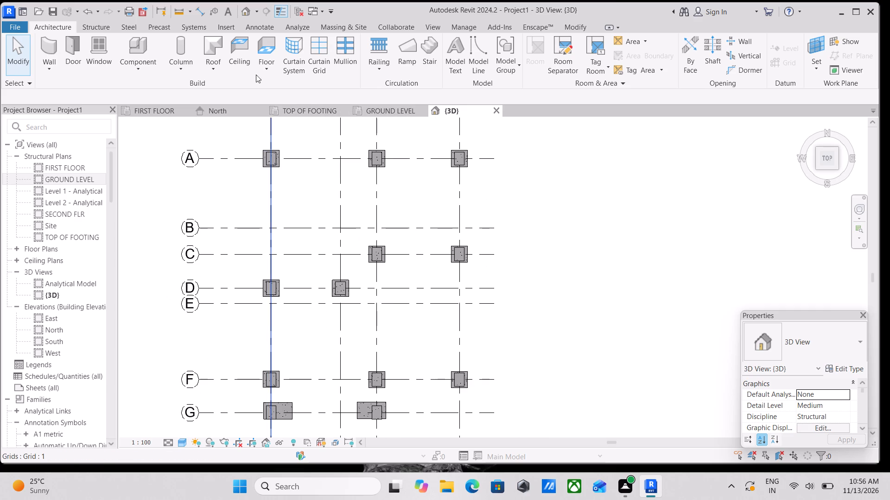
# Compare the foundation plan in the TOP OF FOOTING view with the column and footing layout in the 3D top view.
pyautogui.click(312, 111)
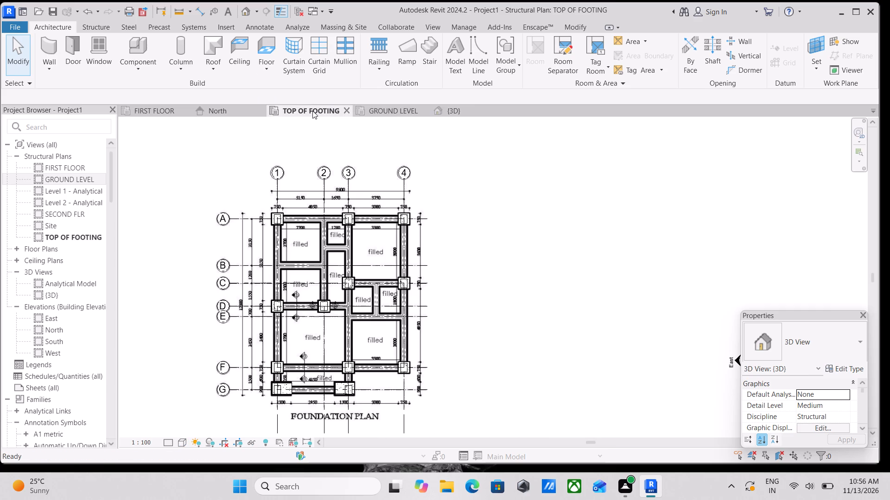
pyautogui.scroll(3, 324, 220)
pyautogui.scroll(4, 298, 263)
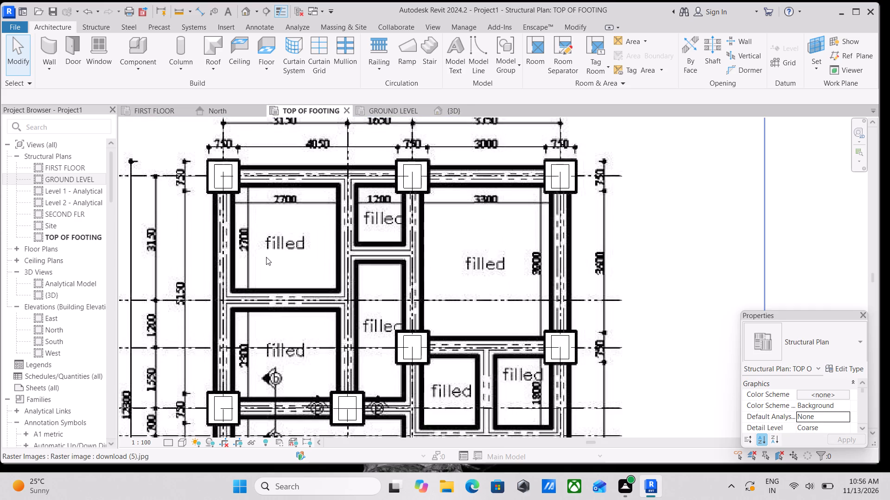
pyautogui.scroll(4, 259, 254)
pyautogui.scroll(-7, 259, 254)
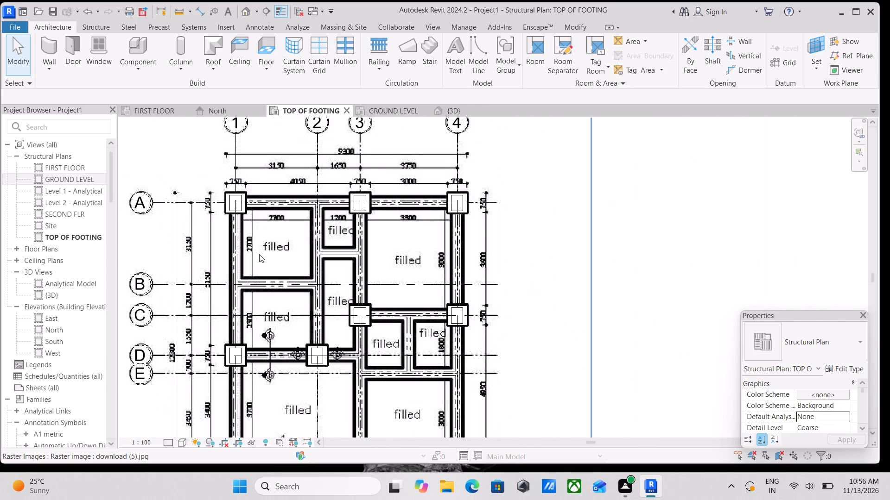
pyautogui.moveTo(351, 296); pyautogui.dragTo(350, 226, button='middle')
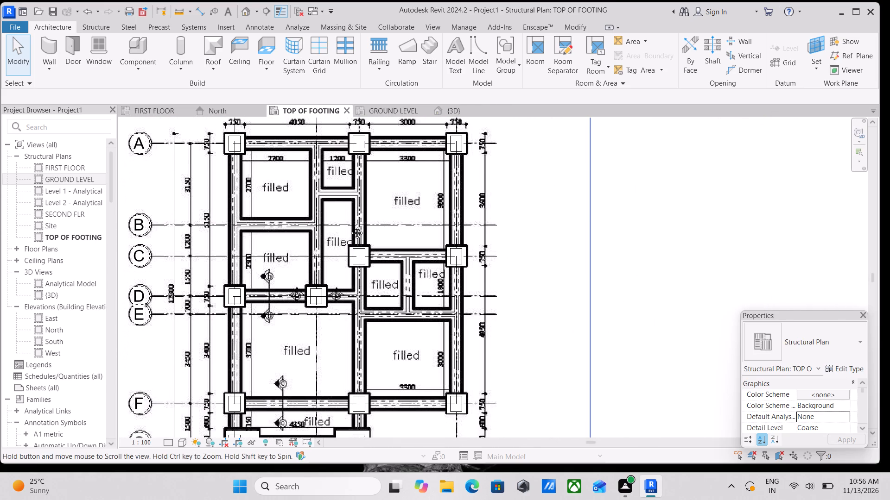
pyautogui.moveTo(350, 226); pyautogui.dragTo(353, 184, button='middle')
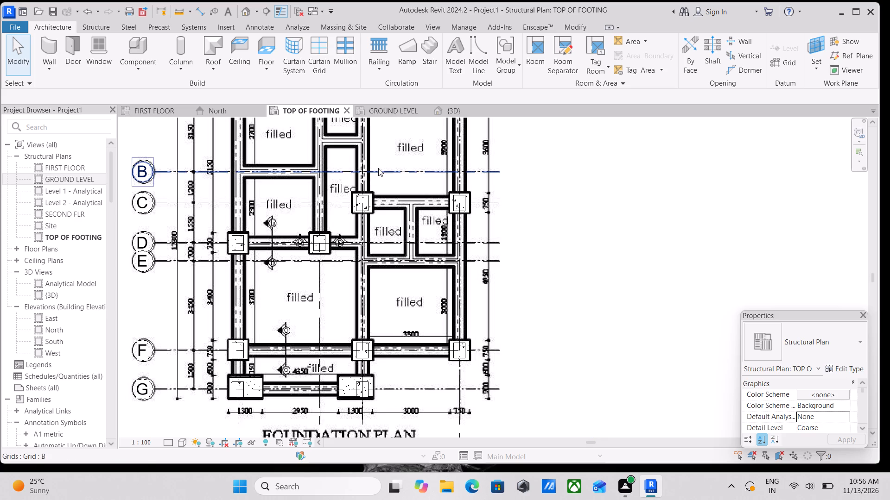
pyautogui.click(441, 110)
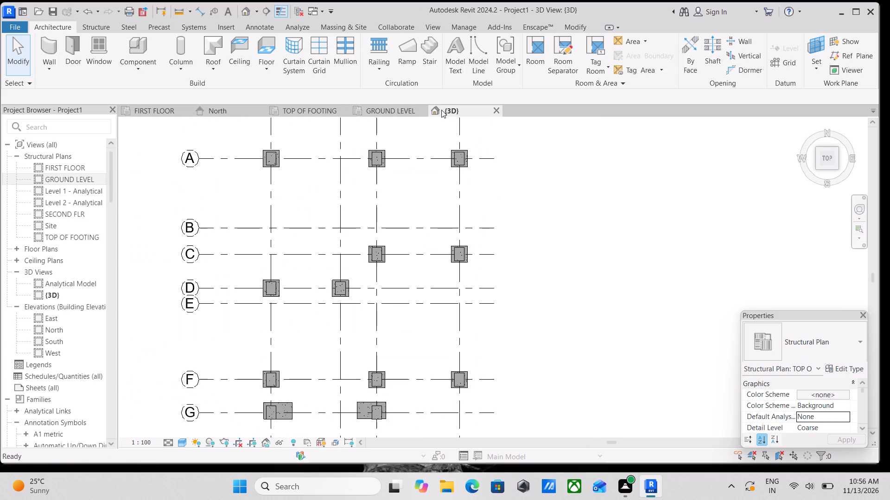
pyautogui.scroll(2, 268, 196)
pyautogui.moveTo(292, 193); pyautogui.dragTo(325, 249, button='middle')
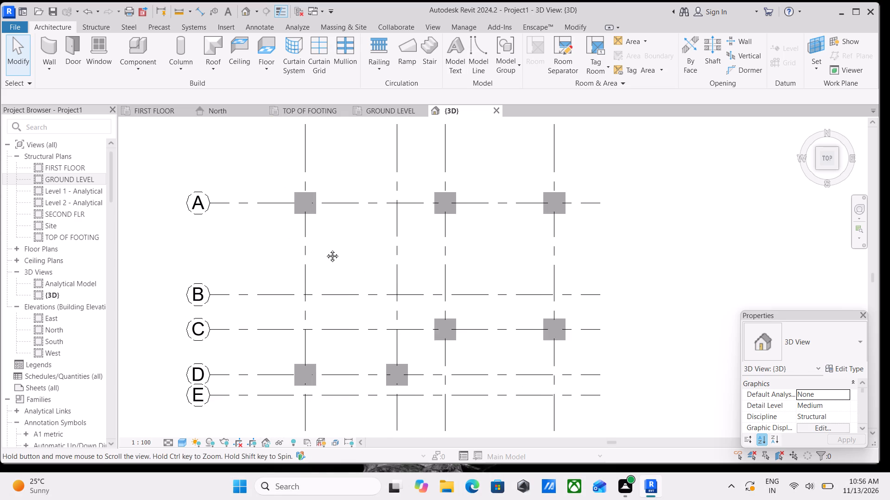
pyautogui.moveTo(325, 249); pyautogui.dragTo(327, 249, button='middle')
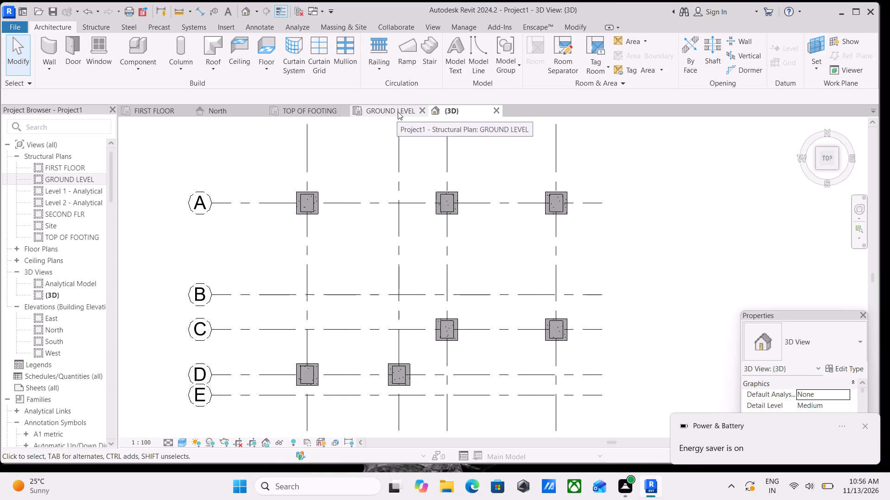
# In the GROUND LEVEL plan, place a 300 x 600mm concrete rectangular beam along grid 1 between the facing edges of columns A-1 and D-1.
pyautogui.click(398, 112)
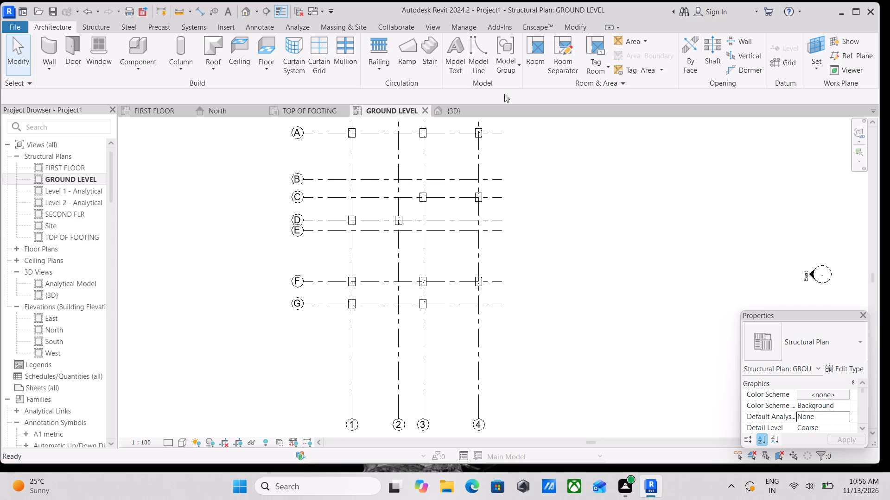
pyautogui.scroll(5, 390, 156)
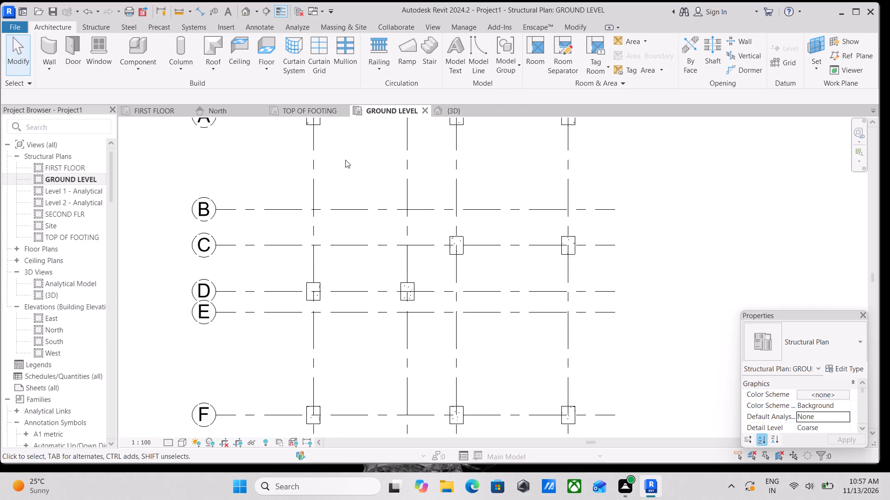
pyautogui.moveTo(345, 160); pyautogui.dragTo(377, 259, button='middle')
pyautogui.moveTo(379, 247); pyautogui.dragTo(379, 266, button='middle')
pyautogui.write('BM')
pyautogui.scroll(1, 379, 266)
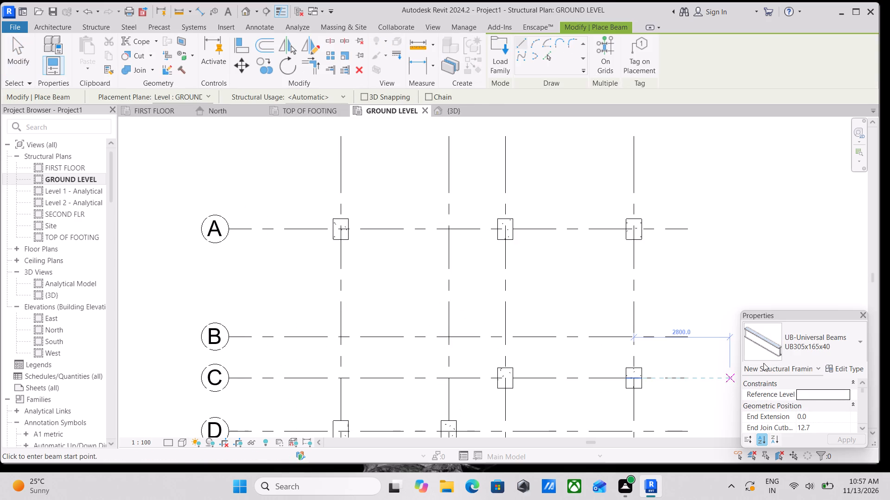
pyautogui.click(814, 347)
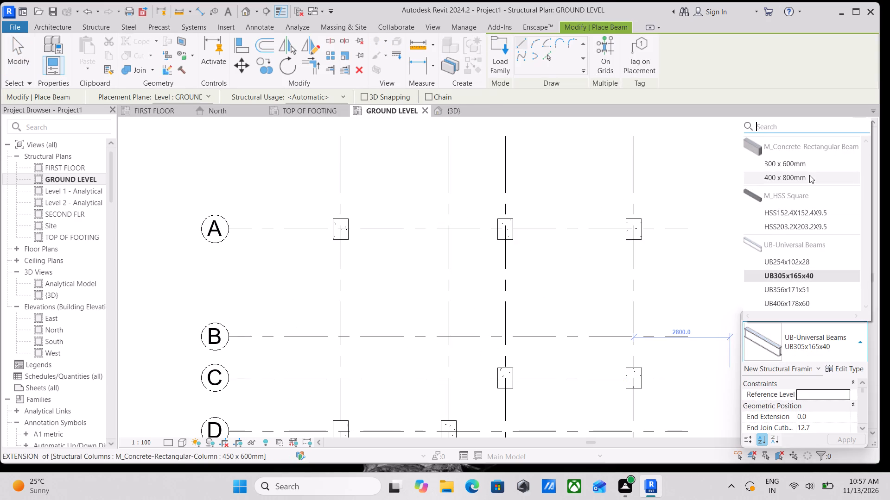
pyautogui.click(800, 159)
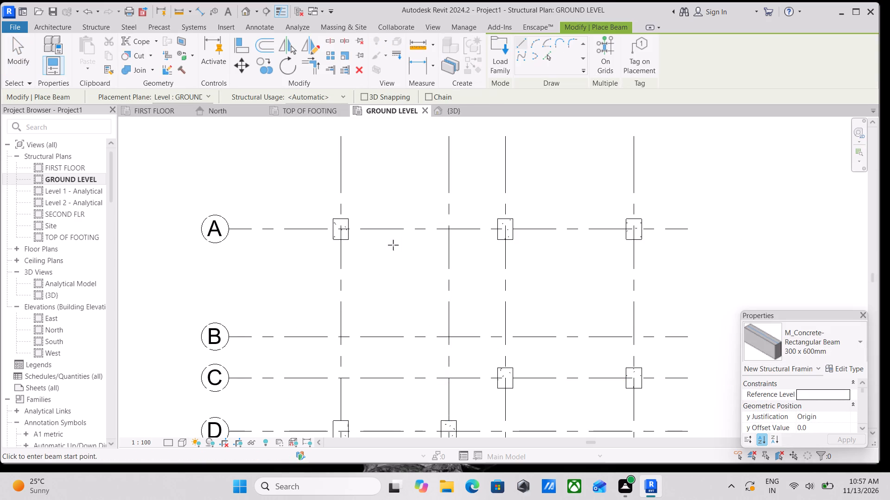
pyautogui.scroll(6, 360, 242)
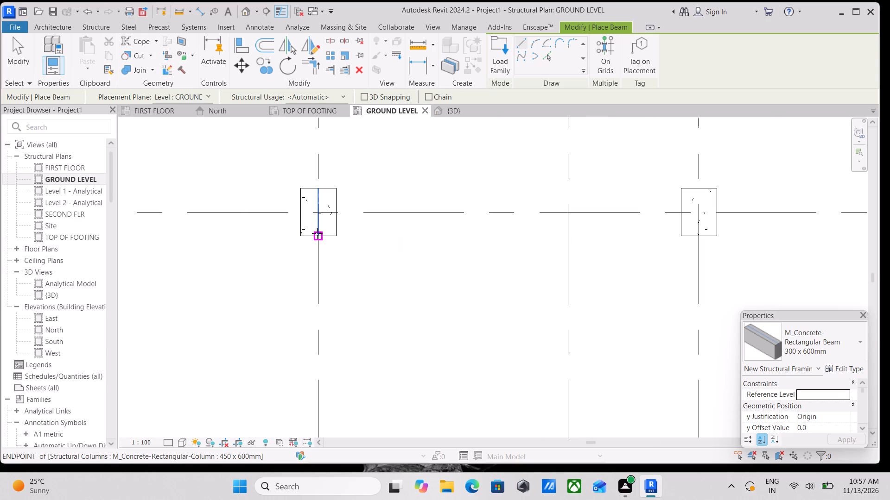
pyautogui.click(317, 233)
pyautogui.scroll(-1, 329, 328)
pyautogui.moveTo(329, 328); pyautogui.dragTo(338, 177, button='middle')
pyautogui.scroll(-3, 337, 261)
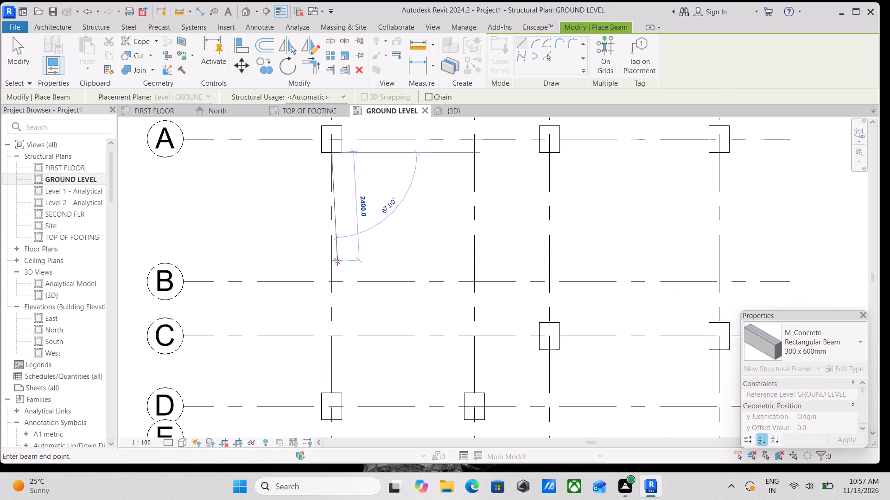
pyautogui.moveTo(337, 261); pyautogui.dragTo(333, 168, button='middle')
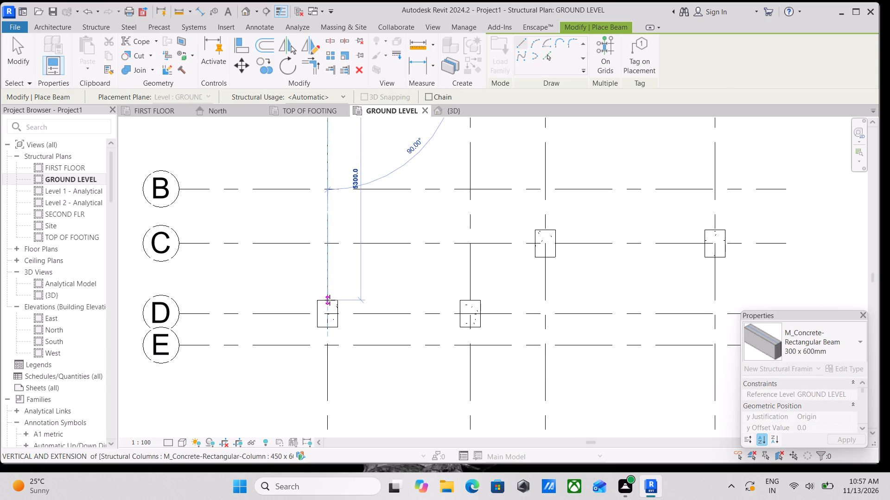
pyautogui.click(328, 302)
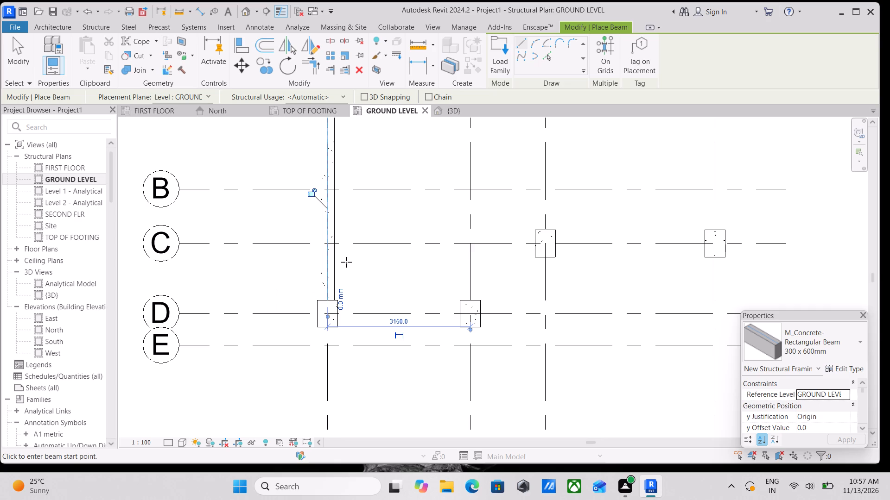
pyautogui.press('Escape')
pyautogui.press('Escape')
# Inspect the new beam along grid 1 and its connections to the columns at grids A and D.
pyautogui.scroll(-4, 338, 281)
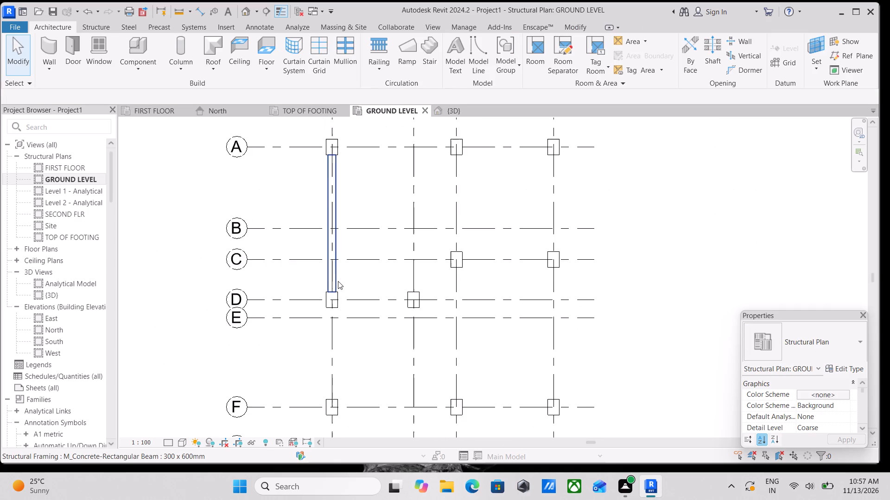
pyautogui.moveTo(338, 281); pyautogui.dragTo(343, 351, button='middle')
pyautogui.scroll(3, 345, 277)
pyautogui.click(343, 262)
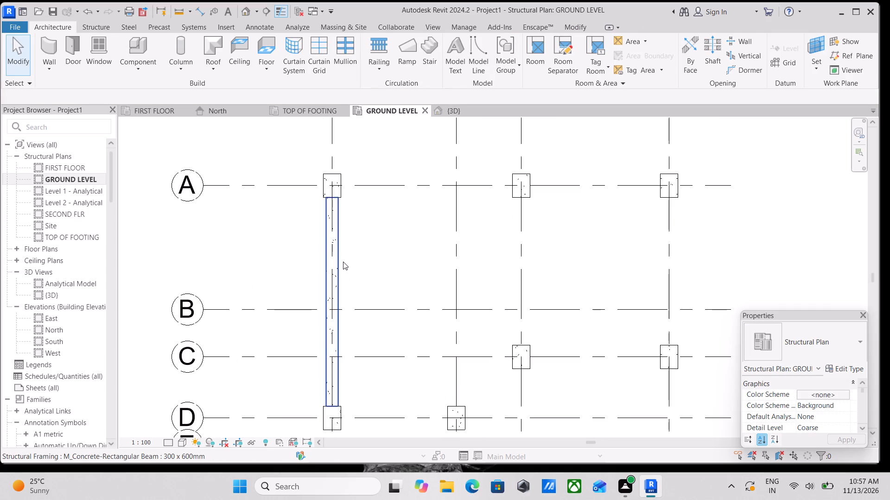
pyautogui.rightClick(343, 262)
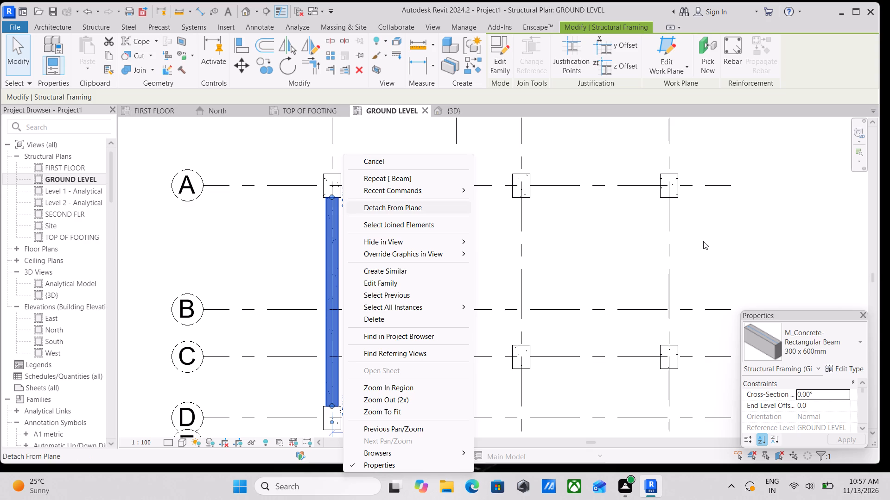
pyautogui.press('Escape')
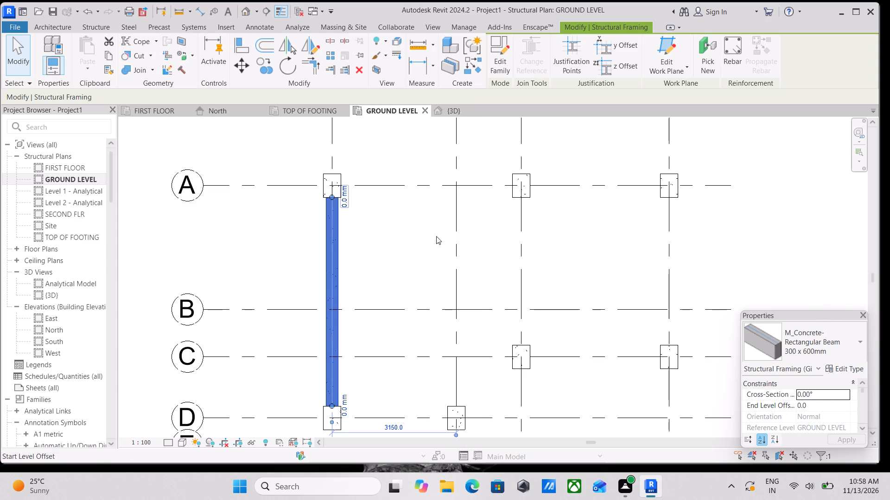
pyautogui.scroll(1, 497, 243)
pyautogui.press('Escape')
pyautogui.scroll(1, 389, 234)
pyautogui.scroll(-4, 333, 246)
pyautogui.moveTo(333, 246); pyautogui.dragTo(363, 284, button='middle')
pyautogui.scroll(-1, 333, 246)
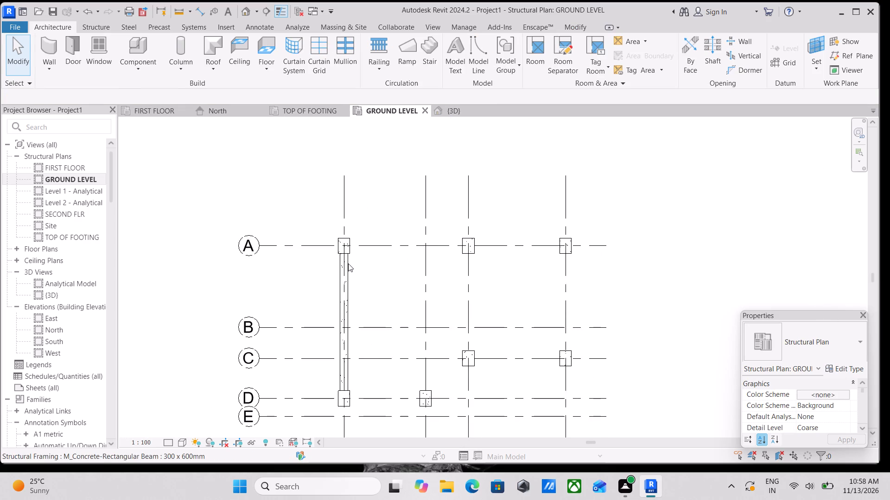
pyautogui.scroll(15, 348, 263)
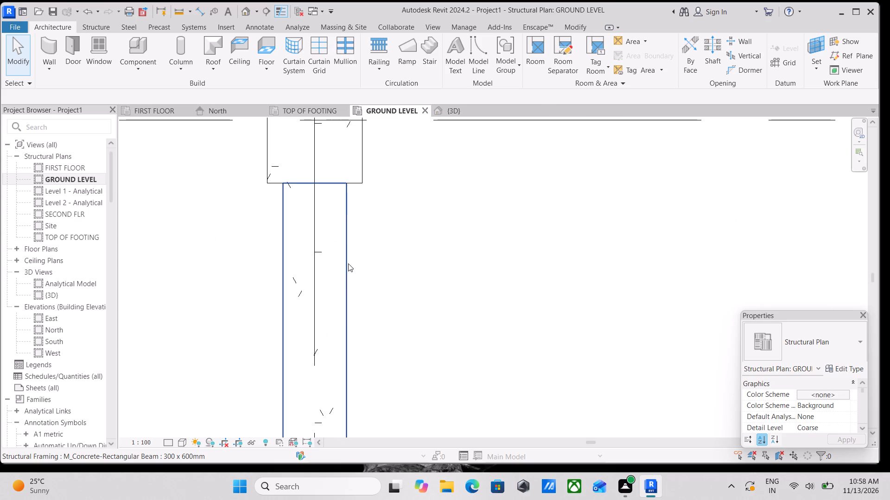
# Select the grid 1 beam and examine the beam layout around grids A to C on the TOP OF FOOTING foundation plan.
pyautogui.click(348, 263)
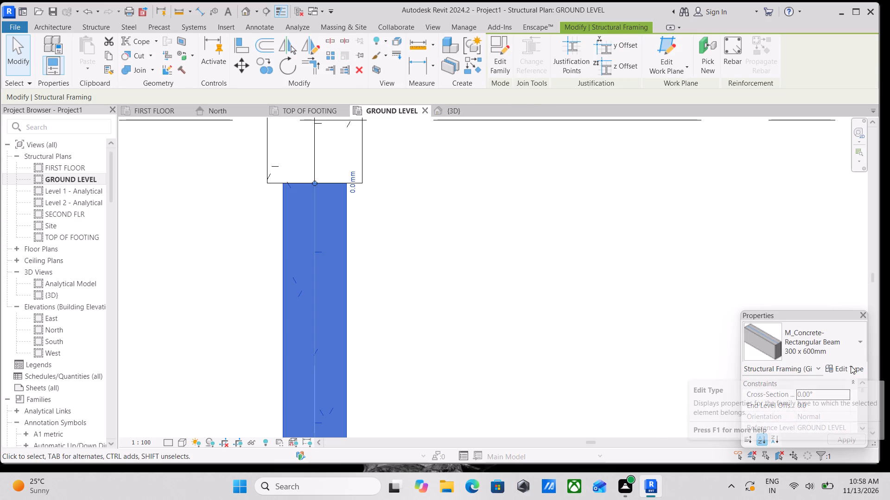
pyautogui.click(302, 107)
pyautogui.scroll(1, 489, 197)
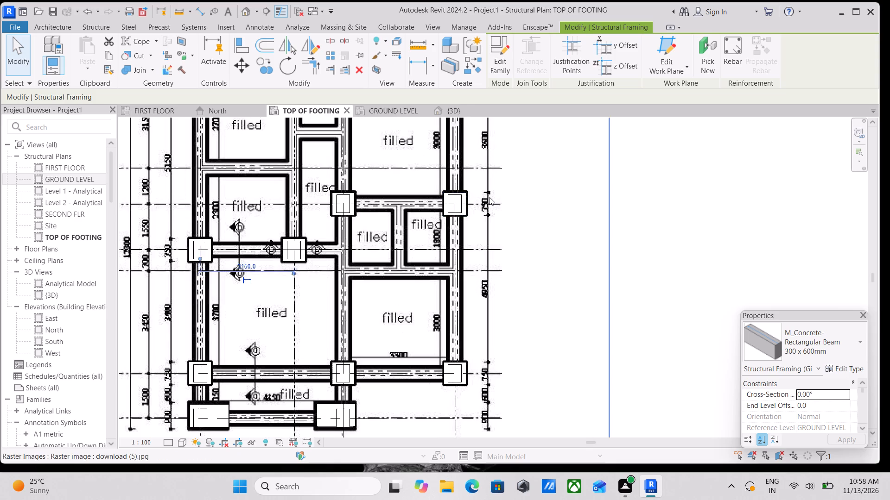
pyautogui.moveTo(489, 197); pyautogui.dragTo(541, 377, button='middle')
pyautogui.scroll(4, 156, 262)
pyautogui.scroll(2, 318, 299)
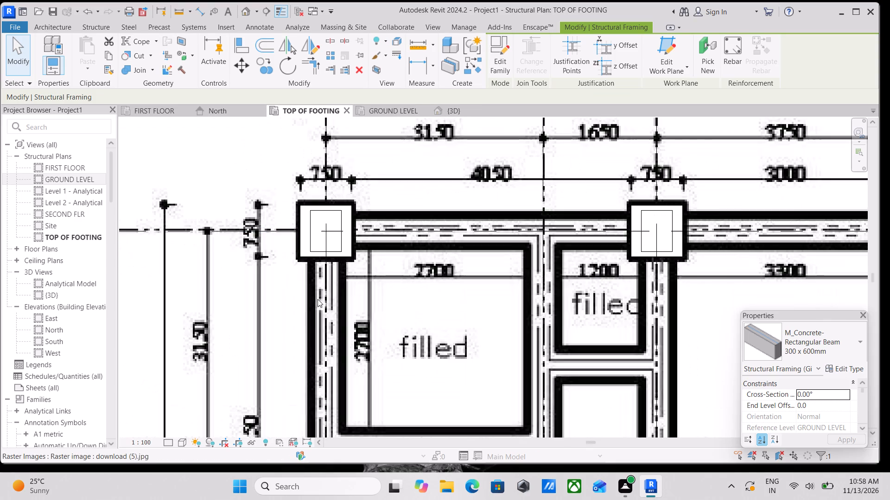
pyautogui.scroll(-5, 318, 299)
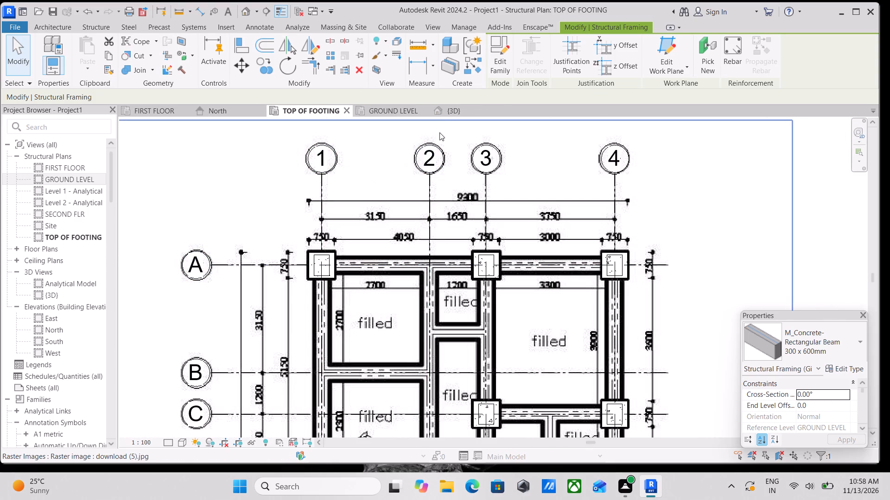
# In the GROUND LEVEL plan, place a 300 x 600mm concrete beam along grid A between the facing edges of columns A-1 and A-3.
pyautogui.click(387, 106)
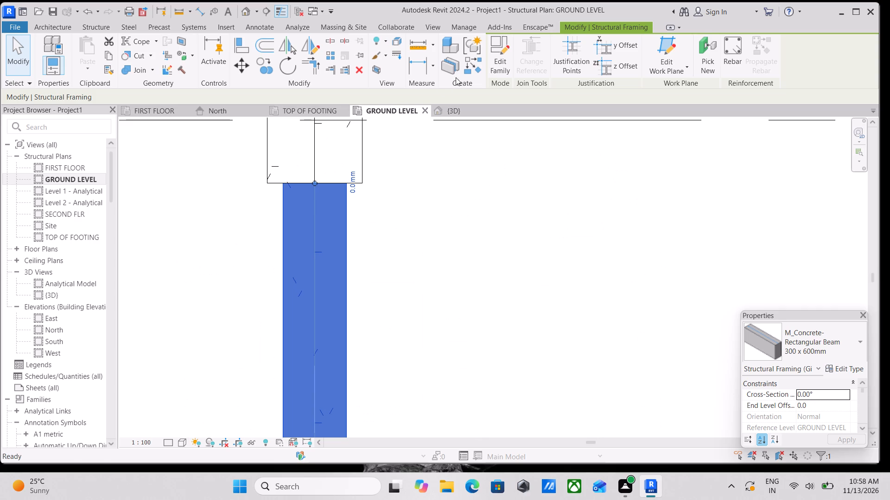
pyautogui.scroll(-17, 394, 201)
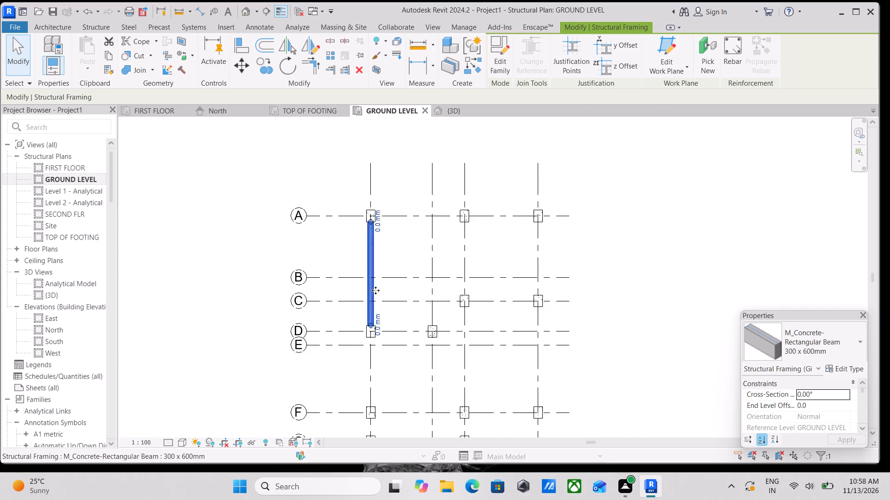
pyautogui.scroll(3, 375, 290)
pyautogui.moveTo(380, 287); pyautogui.dragTo(369, 270, button='middle')
pyautogui.scroll(3, 402, 184)
pyautogui.press('Escape')
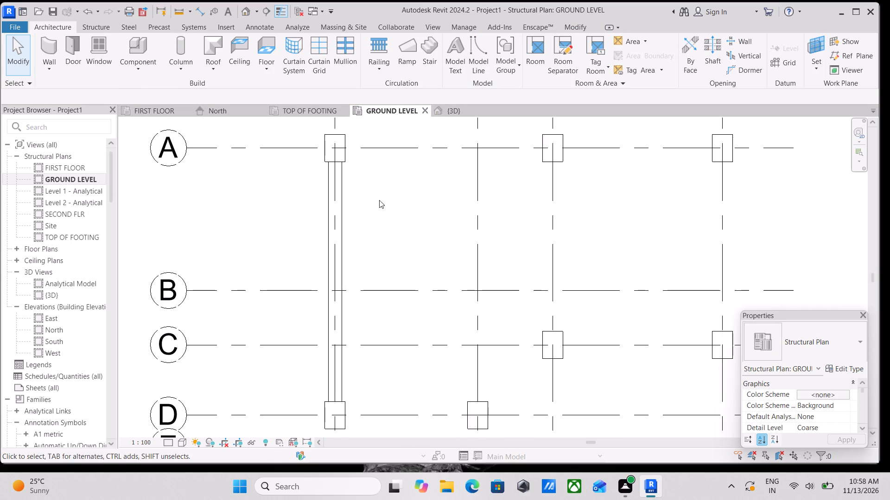
pyautogui.moveTo(375, 204); pyautogui.dragTo(375, 248, button='middle')
pyautogui.write('BM')
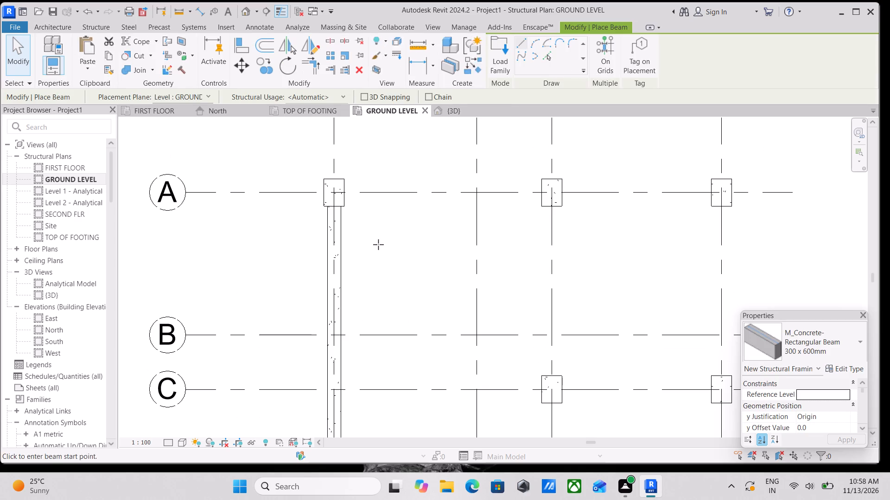
pyautogui.scroll(6, 331, 198)
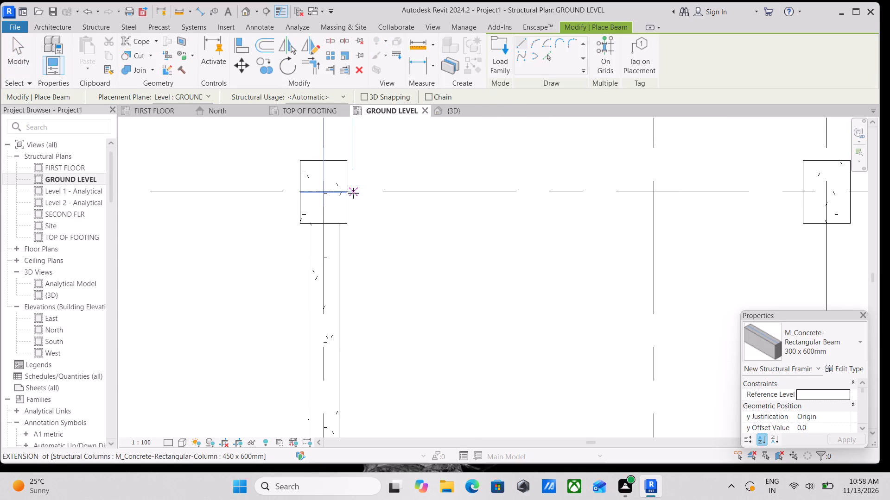
pyautogui.click(347, 194)
pyautogui.moveTo(540, 181); pyautogui.dragTo(344, 209, button='middle')
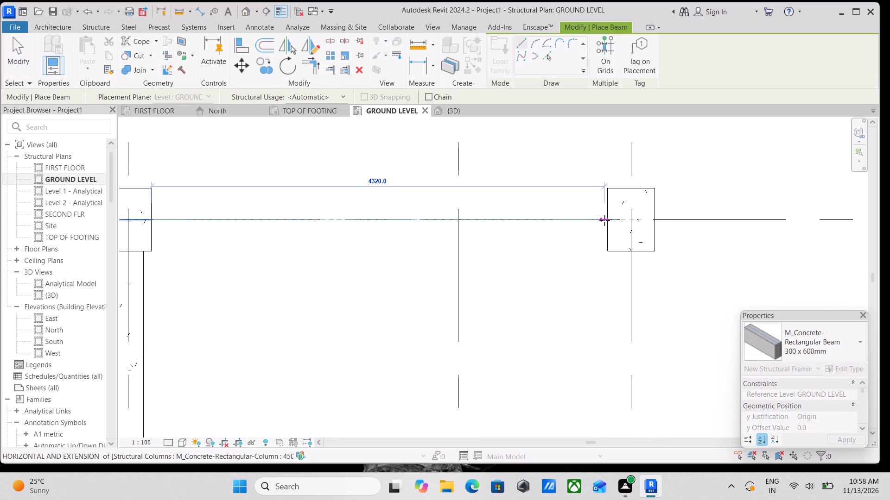
pyautogui.click(609, 219)
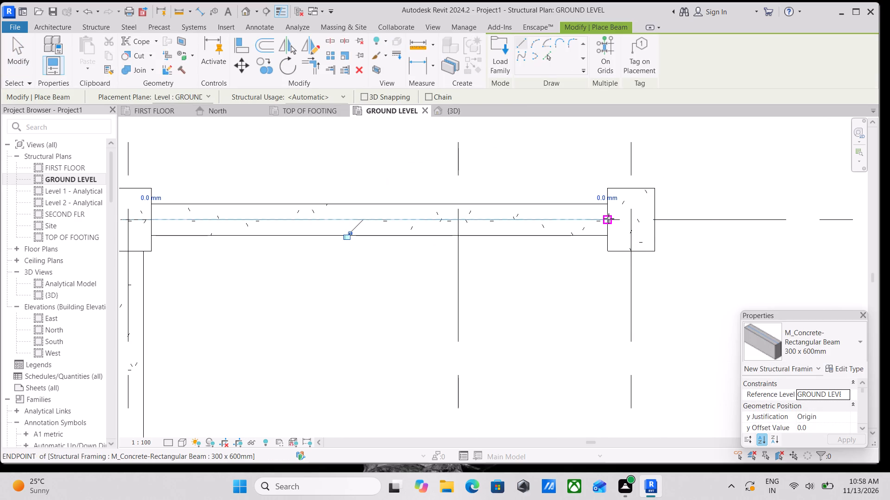
pyautogui.press('Escape')
pyautogui.scroll(-2, 704, 219)
pyautogui.moveTo(709, 220); pyautogui.dragTo(631, 238, button='middle')
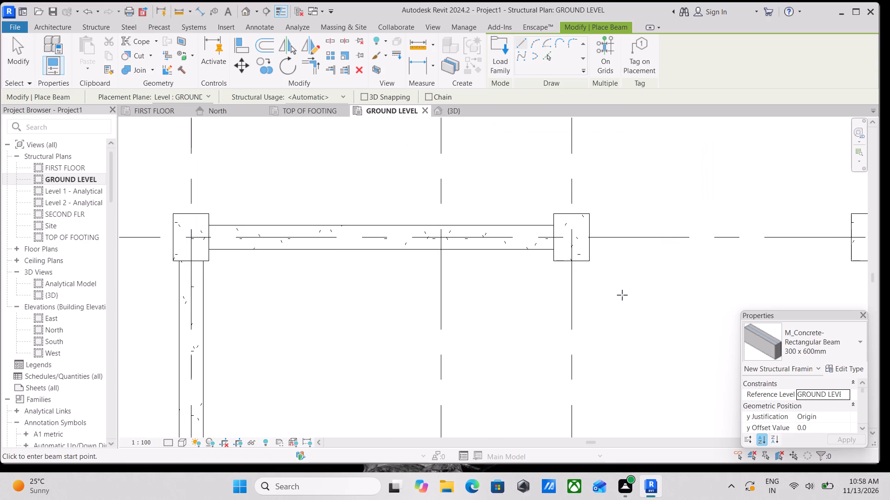
# Place a 300 x 600mm concrete rectangular beam along grid A between the facing edges of columns A-3 and A-4.
pyautogui.scroll(-7, 622, 295)
pyautogui.moveTo(604, 301); pyautogui.dragTo(432, 332, button='middle')
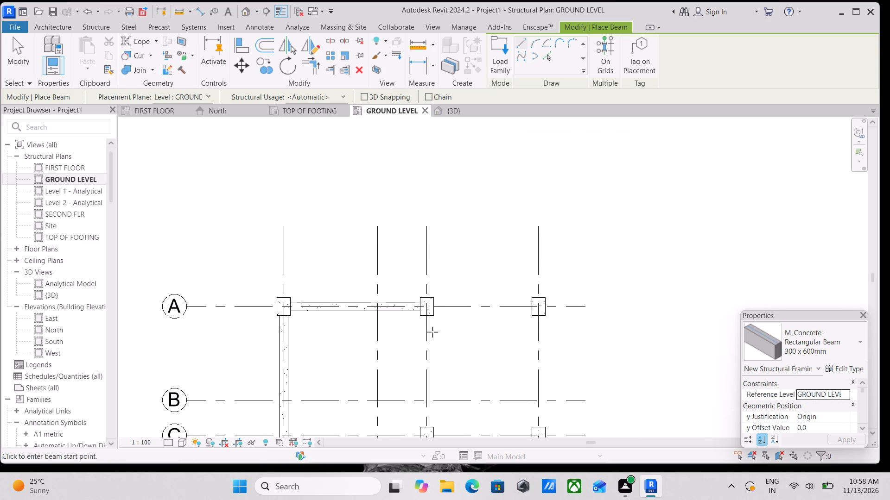
pyautogui.scroll(13, 445, 302)
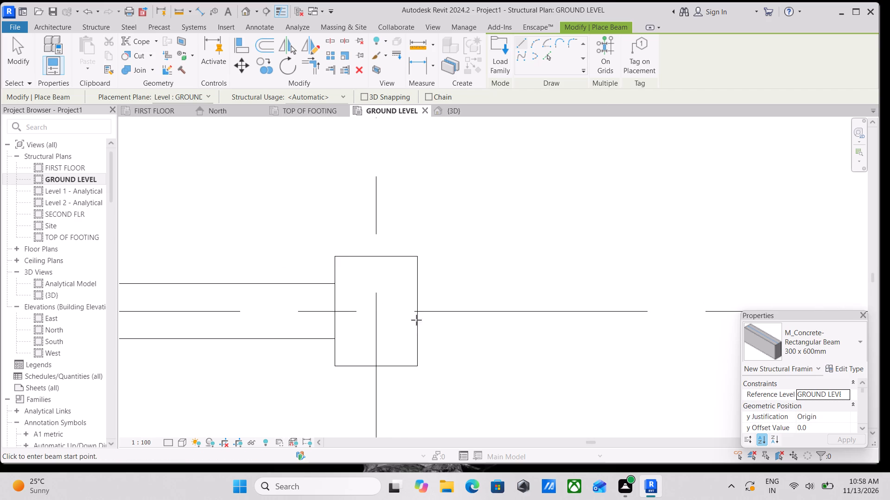
pyautogui.click(414, 312)
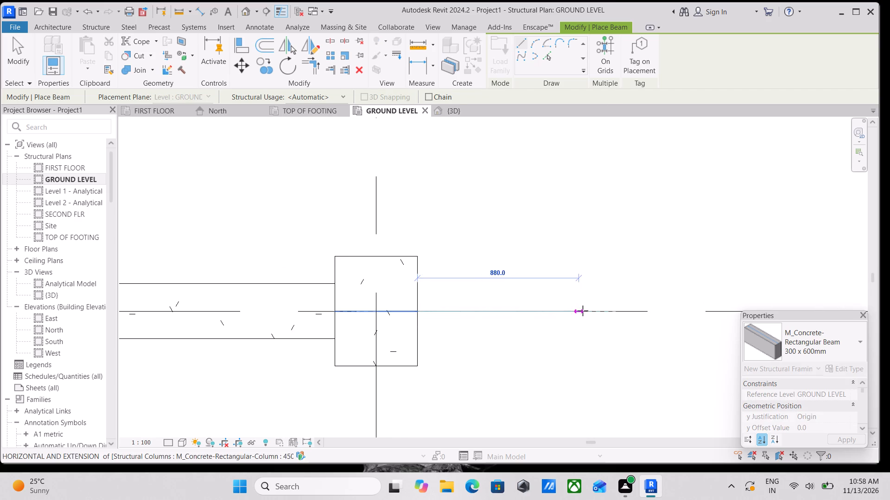
pyautogui.scroll(-2, 583, 311)
pyautogui.moveTo(583, 311); pyautogui.dragTo(221, 303, button='middle')
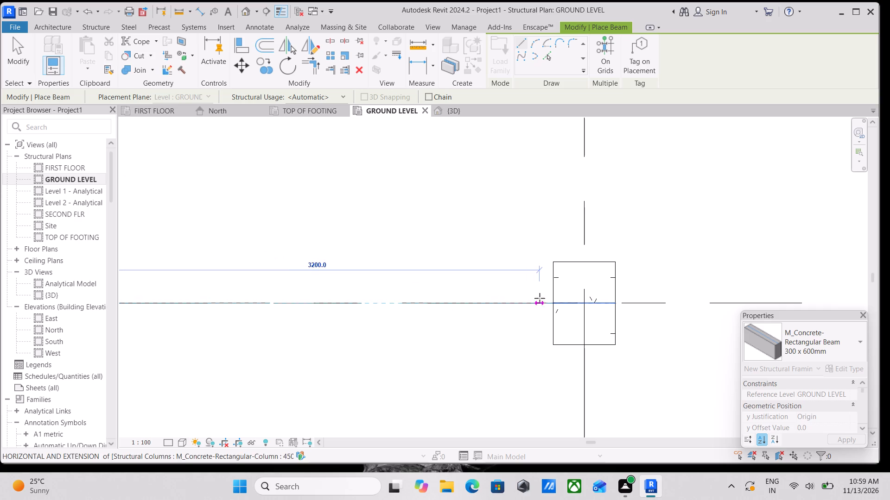
pyautogui.click(555, 302)
# Place a 300 x 600mm concrete beam along grid 4 between the facing edges of columns A-4 and C-4.
pyautogui.scroll(-2, 561, 350)
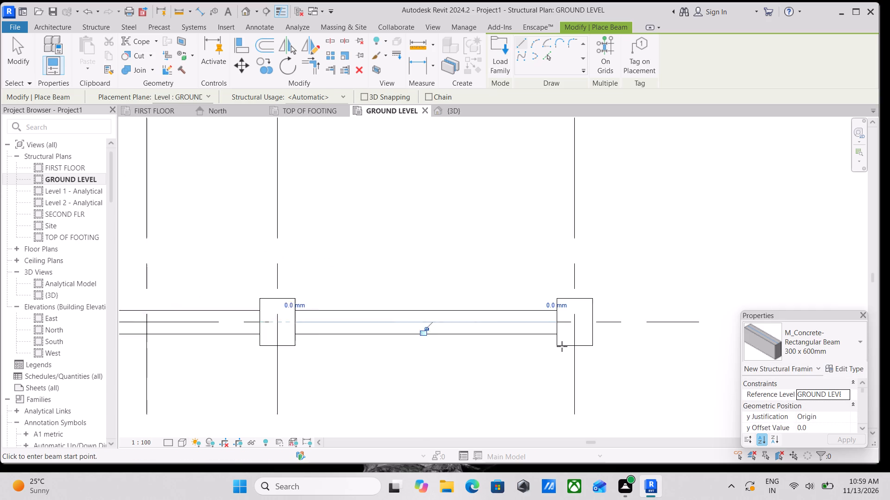
pyautogui.scroll(-9, 562, 346)
pyautogui.moveTo(677, 352); pyautogui.dragTo(533, 224, button='middle')
pyautogui.scroll(-4, 482, 265)
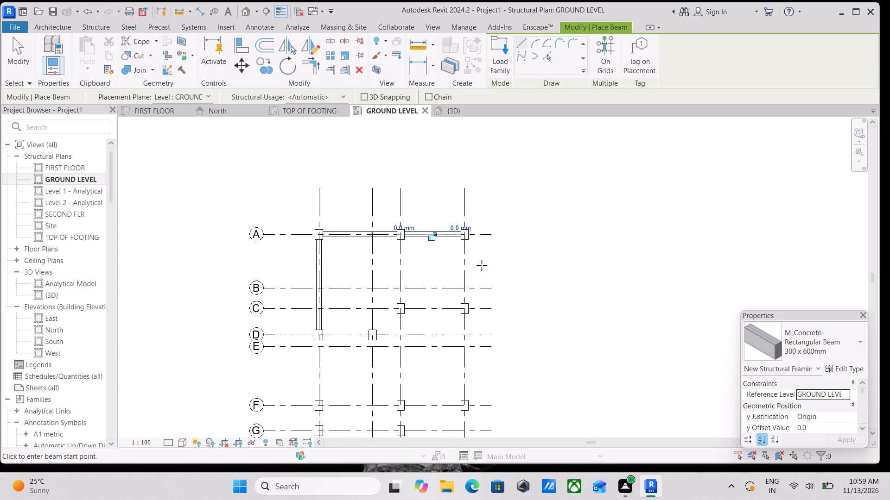
pyautogui.moveTo(495, 286); pyautogui.dragTo(525, 242, button='middle')
pyautogui.scroll(4, 495, 193)
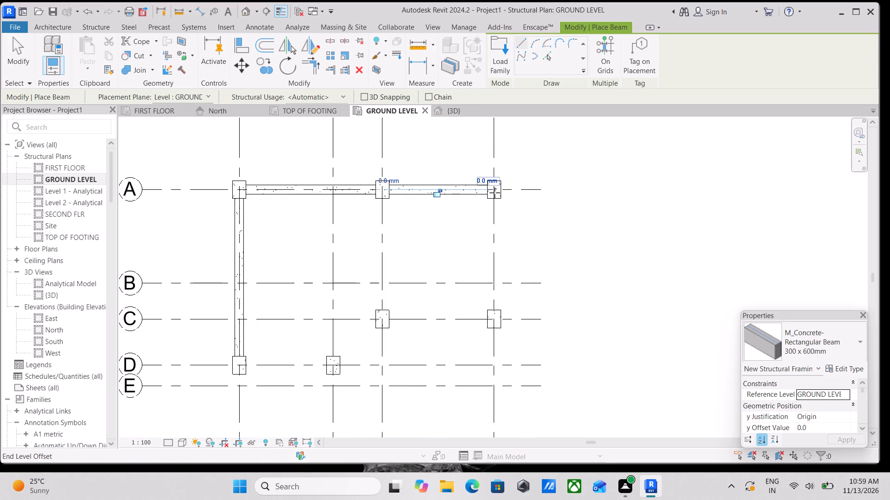
pyautogui.scroll(13, 495, 193)
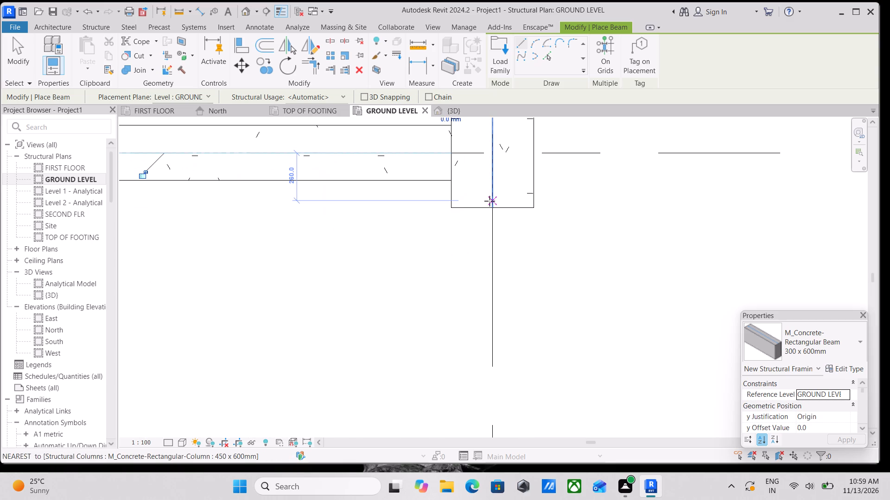
pyautogui.click(490, 203)
pyautogui.scroll(-3, 492, 307)
pyautogui.moveTo(492, 307); pyautogui.dragTo(472, 163, button='middle')
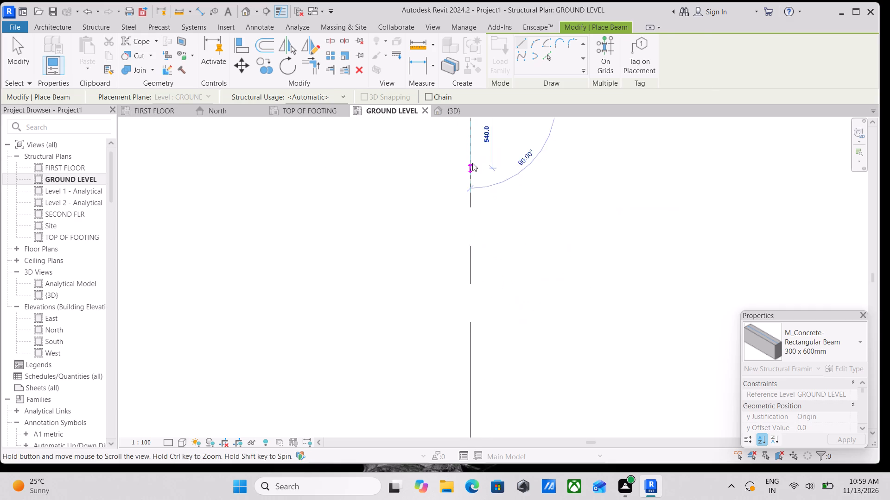
pyautogui.moveTo(472, 163); pyautogui.dragTo(472, 164, button='middle')
pyautogui.scroll(-11, 477, 264)
pyautogui.moveTo(478, 273); pyautogui.dragTo(477, 150, button='middle')
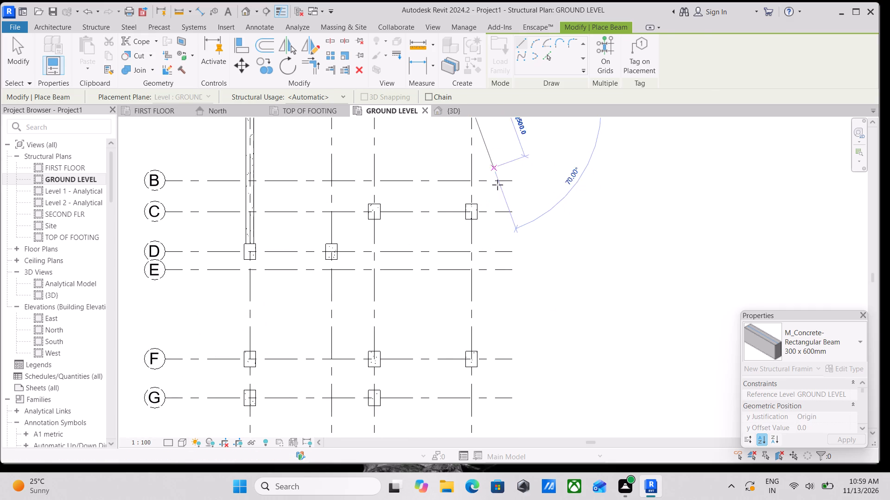
pyautogui.scroll(7, 474, 201)
pyautogui.click(467, 210)
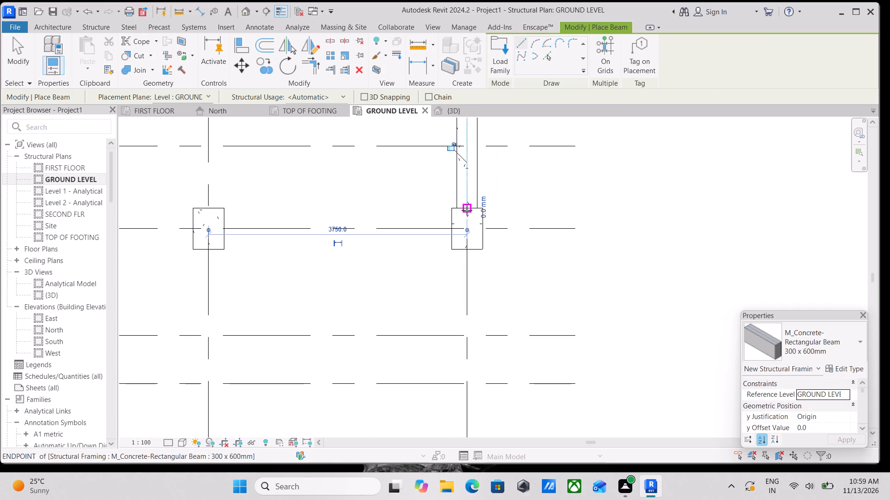
# Place a 300 x 600mm concrete beam along grid C between the facing edges of columns C-3 and C-4.
pyautogui.scroll(-4, 546, 238)
pyautogui.scroll(-4, 367, 276)
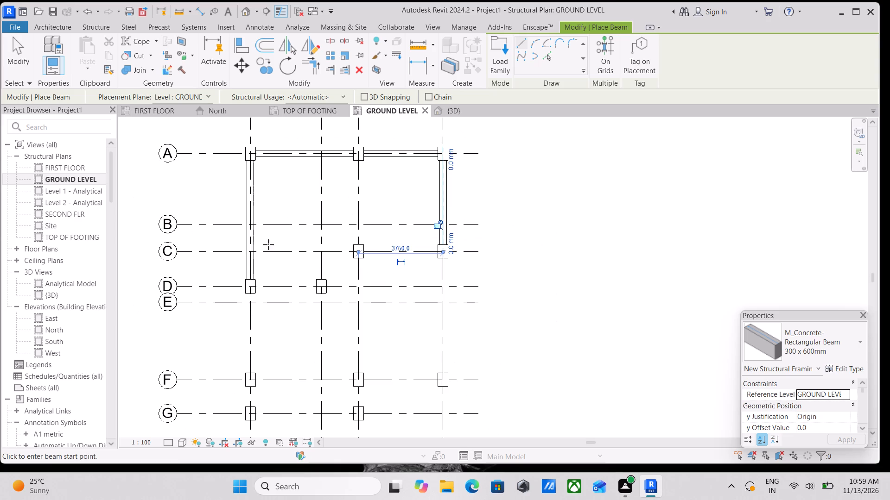
pyautogui.scroll(11, 391, 260)
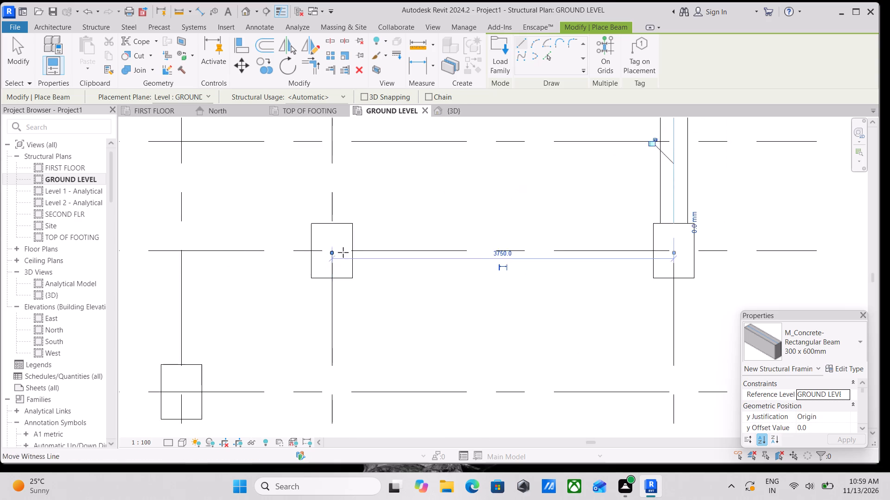
pyautogui.scroll(2, 343, 252)
pyautogui.click(354, 251)
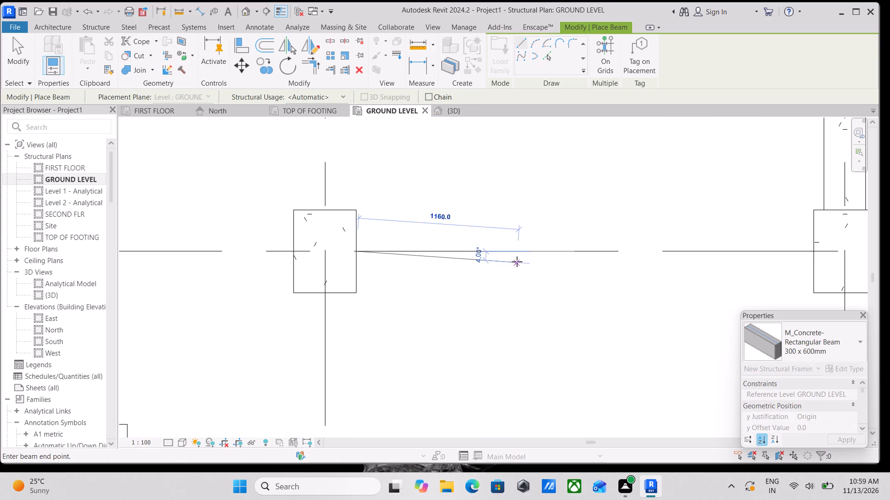
pyautogui.moveTo(517, 262); pyautogui.dragTo(344, 239, button='middle')
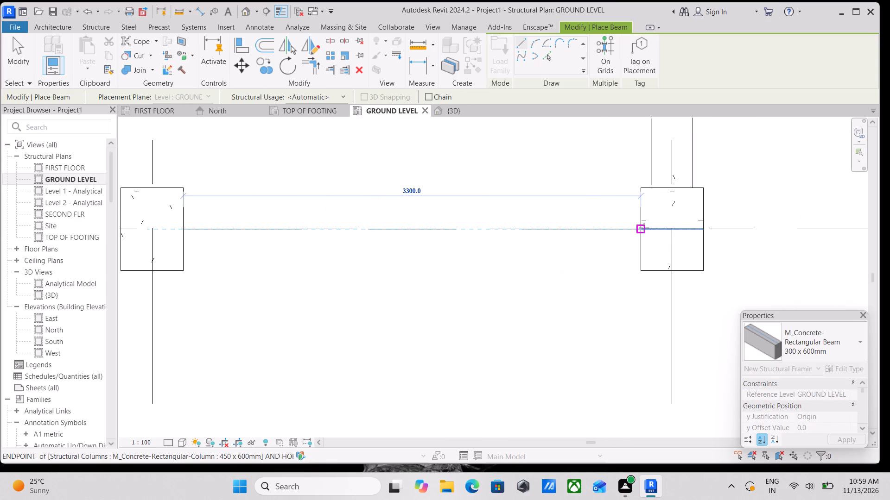
pyautogui.click(644, 228)
# Place a 300 x 600mm concrete beam along grid 3 between the facing edges of columns A-3 and C-3.
pyautogui.scroll(-11, 303, 217)
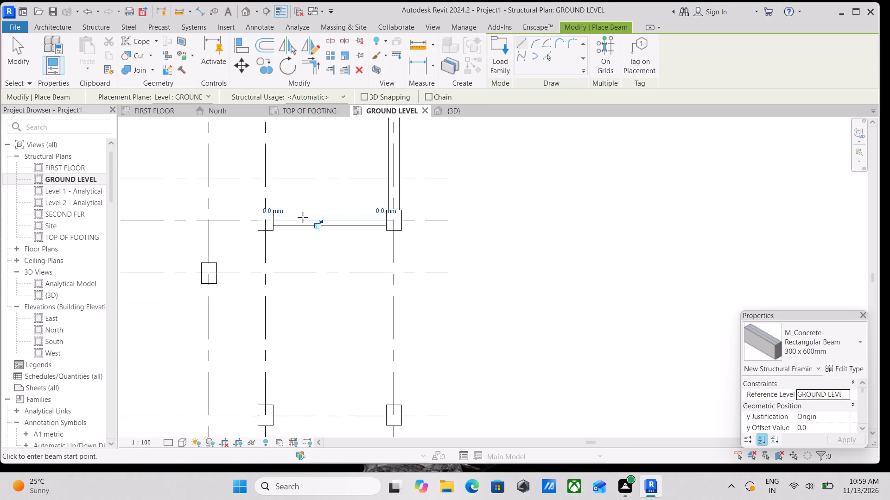
pyautogui.scroll(-3, 303, 217)
pyautogui.moveTo(303, 217); pyautogui.dragTo(323, 280, button='middle')
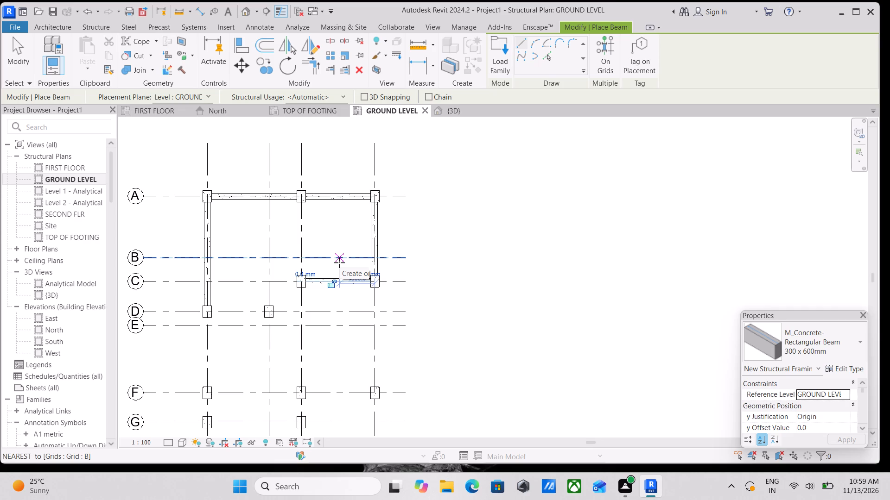
pyautogui.scroll(3, 309, 258)
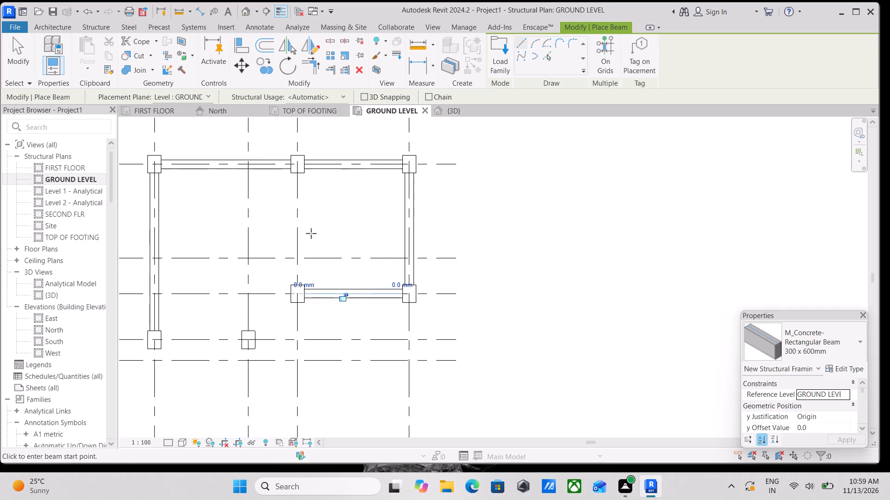
pyautogui.scroll(12, 298, 163)
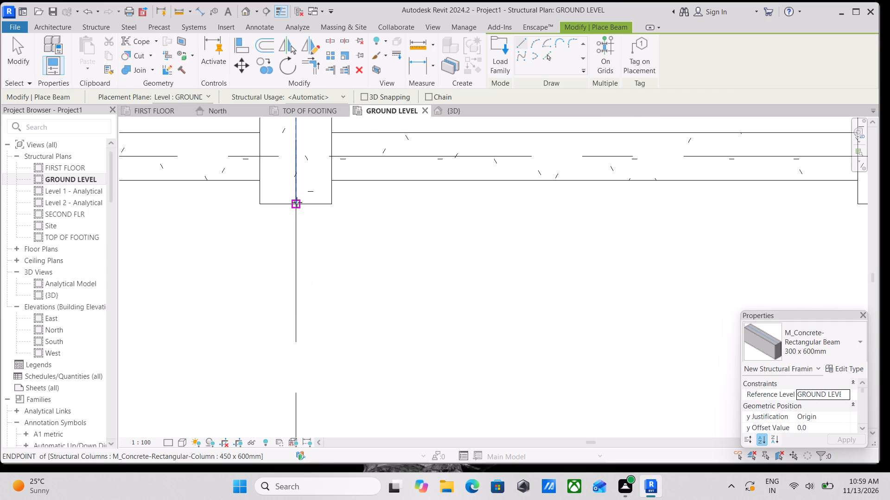
pyautogui.click(297, 202)
pyautogui.scroll(-4, 296, 285)
pyautogui.moveTo(292, 281); pyautogui.dragTo(307, 142, button='middle')
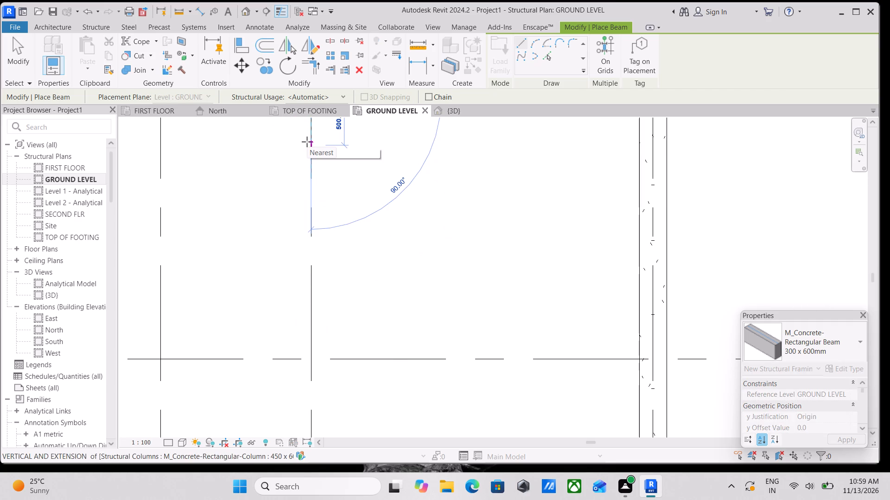
pyautogui.scroll(-3, 292, 236)
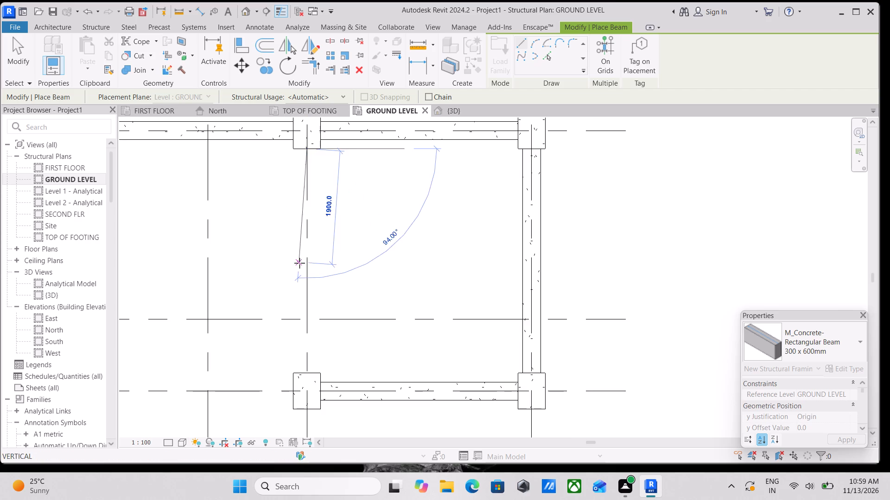
pyautogui.scroll(-2, 299, 263)
pyautogui.moveTo(304, 256); pyautogui.dragTo(322, 190, button='middle')
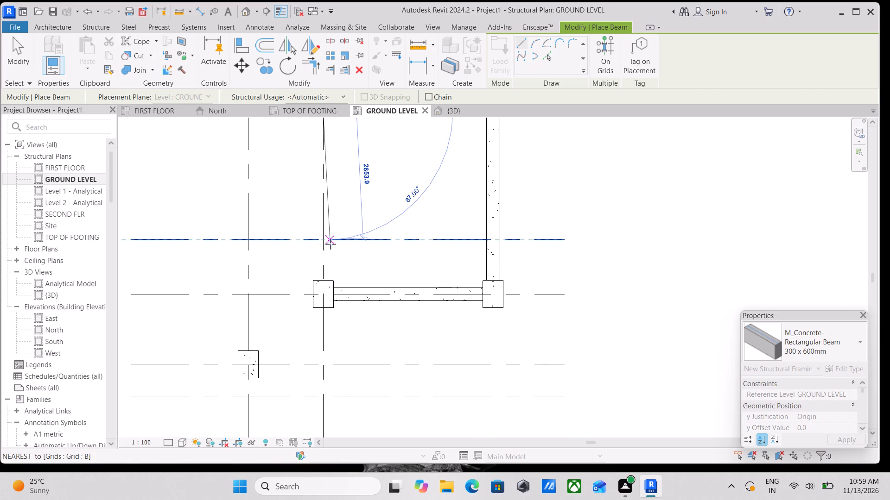
pyautogui.click(322, 281)
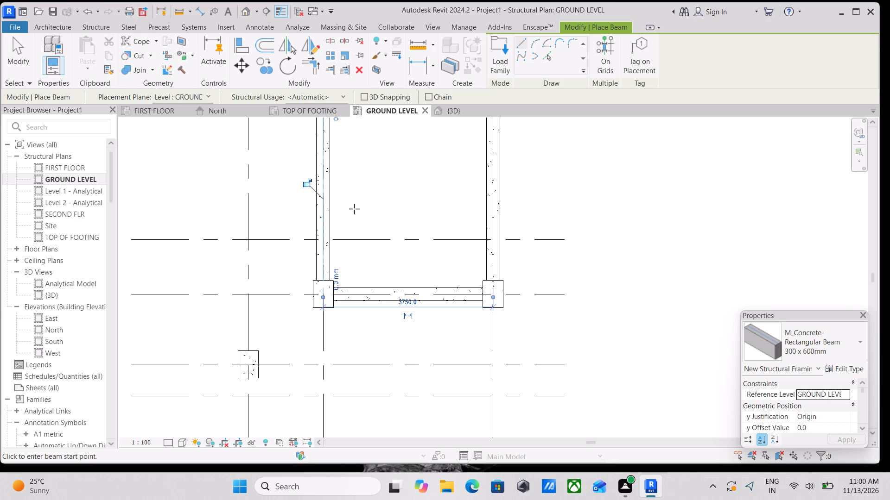
# Place a 300 x 600mm concrete beam along grid D between the facing edges of columns D-1 and D-2.
pyautogui.scroll(-3, 398, 231)
pyautogui.moveTo(275, 263); pyautogui.dragTo(330, 243, button='middle')
pyautogui.scroll(5, 267, 302)
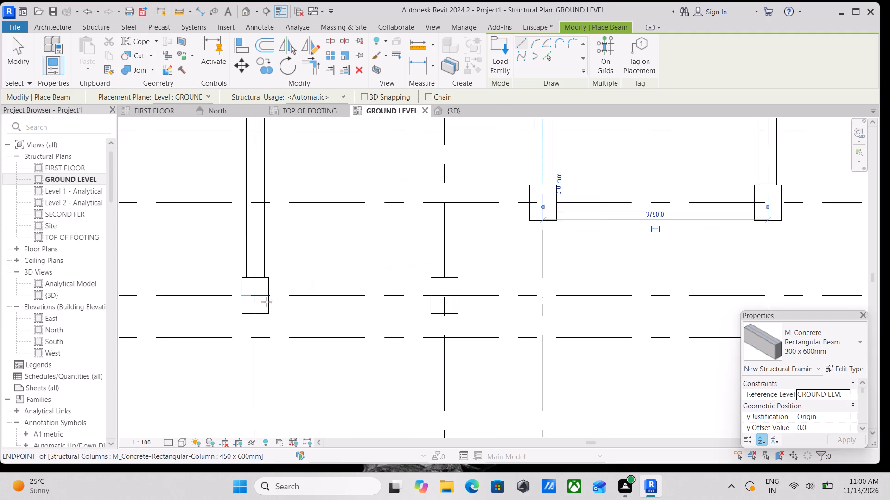
pyautogui.scroll(4, 267, 302)
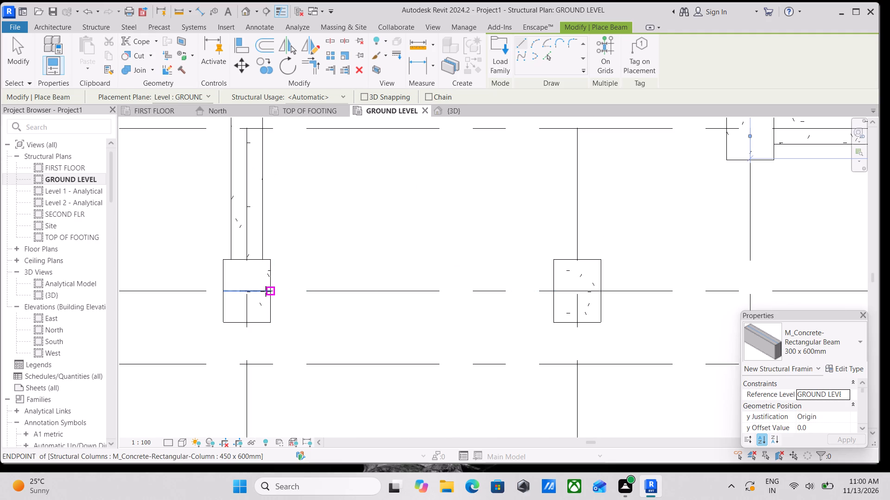
pyautogui.click(266, 291)
pyautogui.moveTo(484, 274); pyautogui.dragTo(370, 266, button='middle')
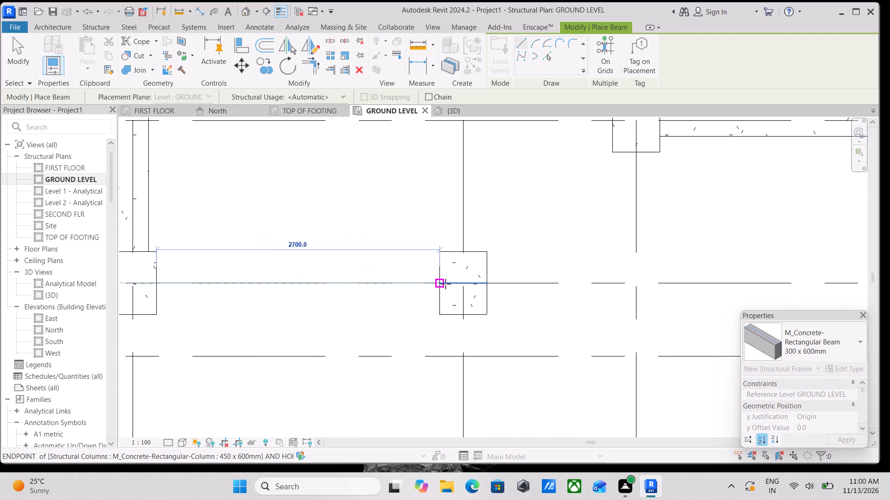
pyautogui.click(445, 284)
# Place a 300 x 600mm concrete beam along grid D from the grid 3 side of column D-2 to the intersection with grid 3.
pyautogui.scroll(-3, 529, 304)
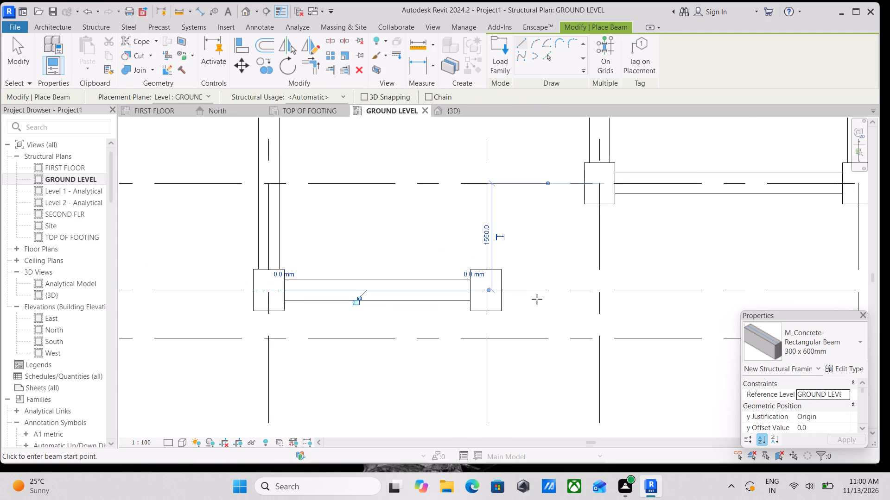
pyautogui.scroll(-3, 554, 294)
pyautogui.moveTo(554, 294); pyautogui.dragTo(432, 291, button='middle')
pyautogui.scroll(5, 391, 290)
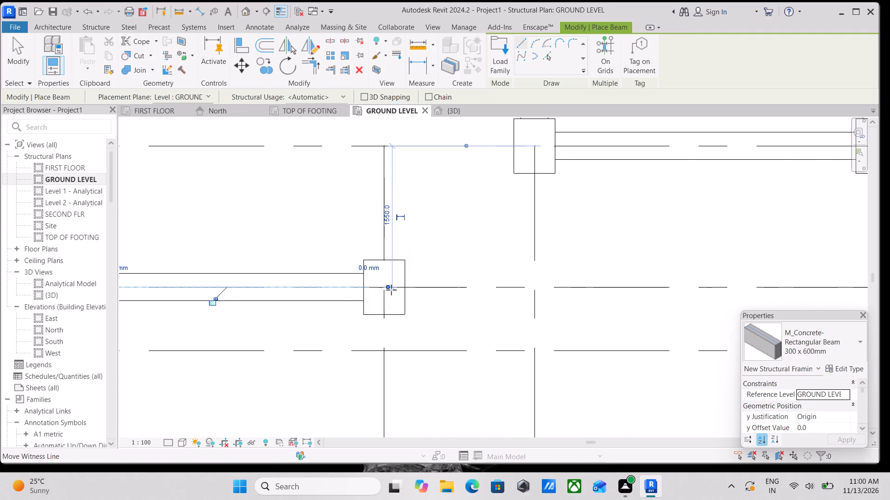
pyautogui.click(402, 286)
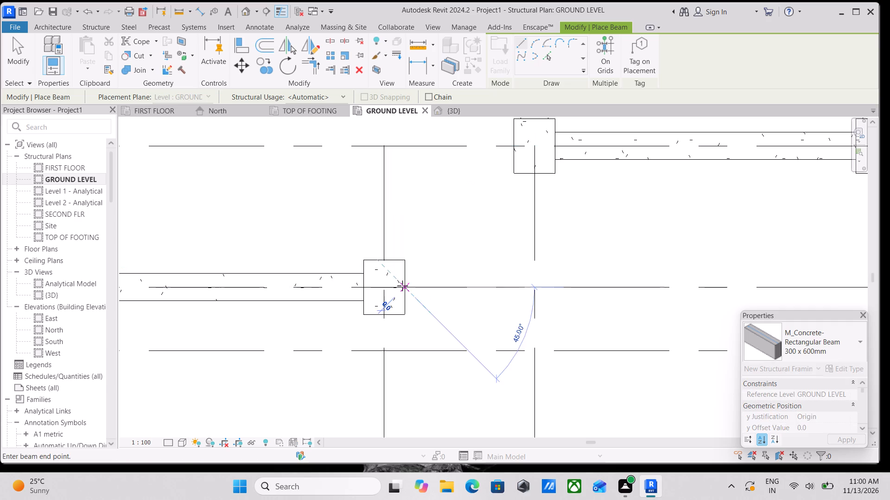
pyautogui.click(536, 285)
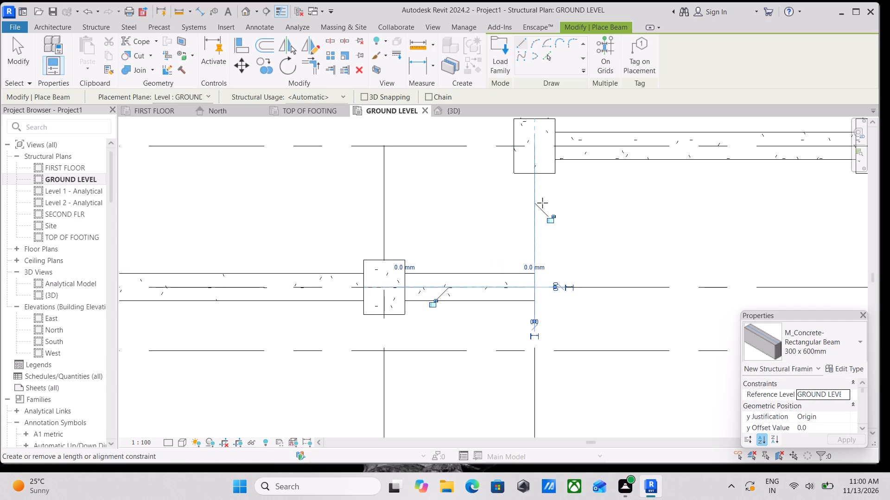
# Place a 300 x 600mm concrete beam along grid 3 between the facing edges of columns C-3 and F-3.
pyautogui.click(536, 172)
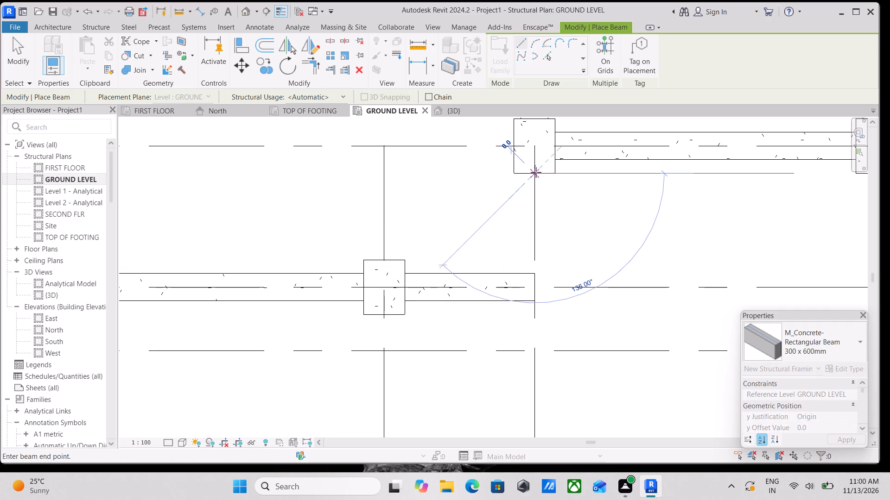
pyautogui.moveTo(537, 346); pyautogui.dragTo(536, 265, button='middle')
pyautogui.scroll(-3, 536, 260)
pyautogui.scroll(-3, 544, 309)
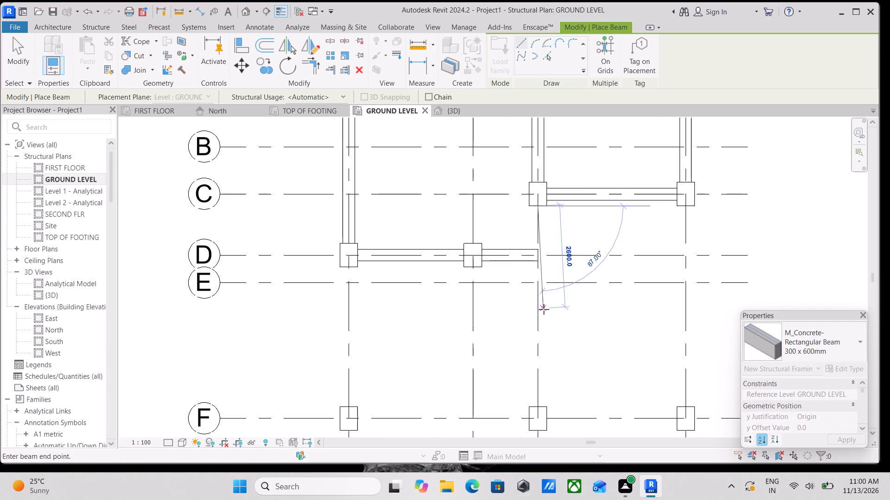
pyautogui.moveTo(544, 309); pyautogui.dragTo(494, 207, button='middle')
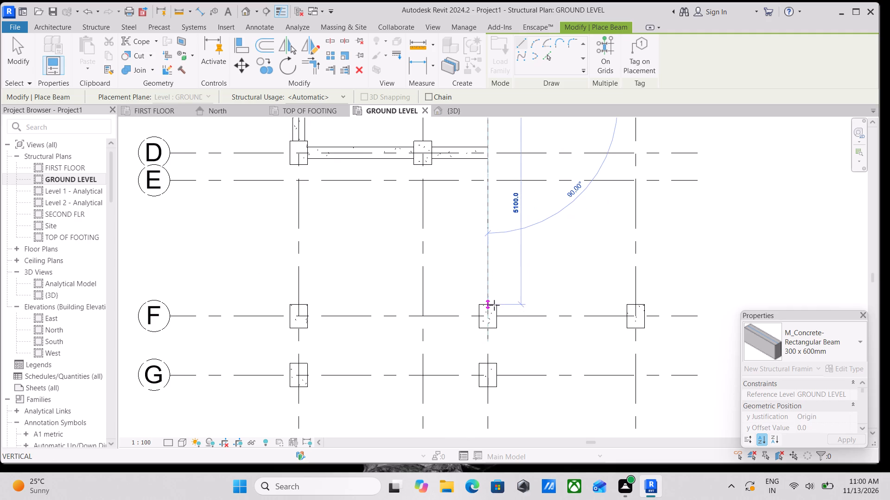
pyautogui.click(492, 305)
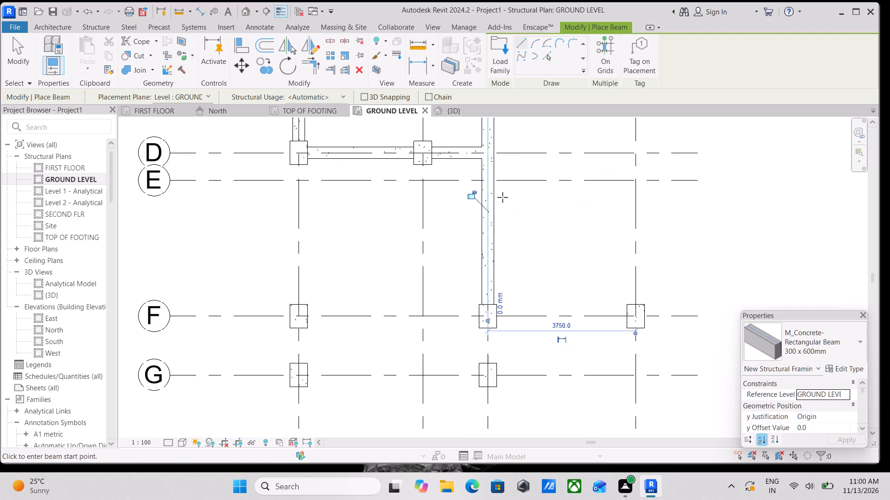
pyautogui.scroll(-3, 503, 185)
pyautogui.moveTo(531, 270); pyautogui.dragTo(438, 333, button='middle')
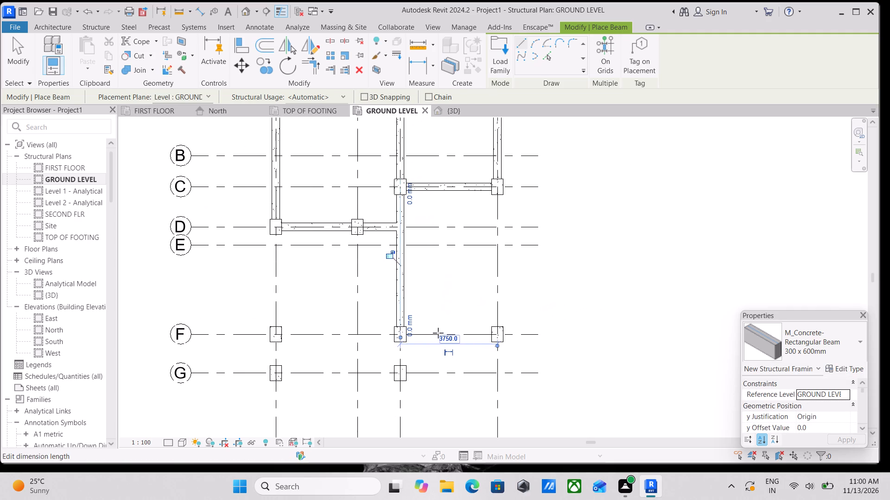
# Place a 300 x 600mm concrete beam along grid F between the facing edges of columns F-3 and F-4.
pyautogui.scroll(11, 415, 340)
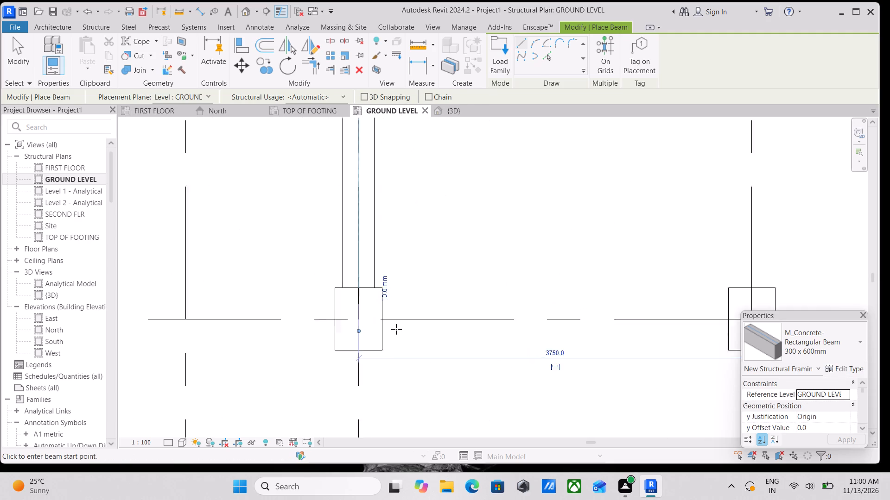
pyautogui.scroll(5, 396, 329)
pyautogui.click(362, 310)
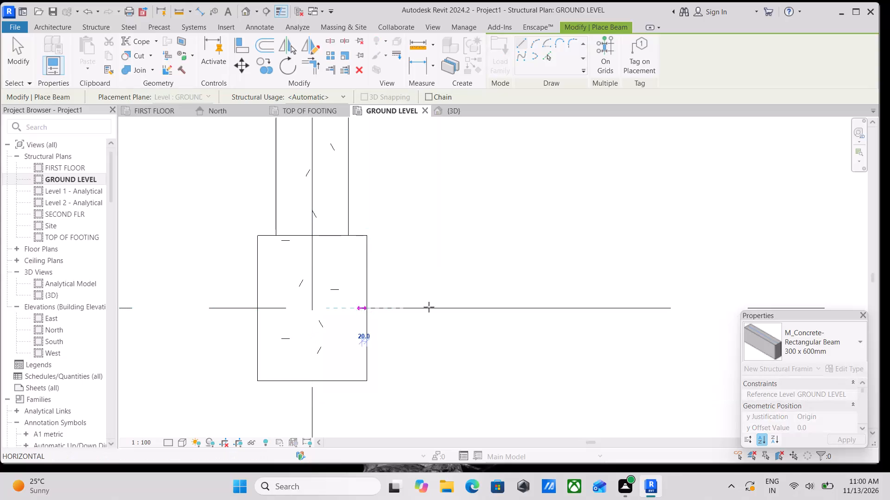
pyautogui.scroll(-1, 578, 301)
pyautogui.moveTo(578, 301); pyautogui.dragTo(178, 282, button='middle')
pyautogui.scroll(-2, 405, 284)
pyautogui.moveTo(405, 284); pyautogui.dragTo(256, 286, button='middle')
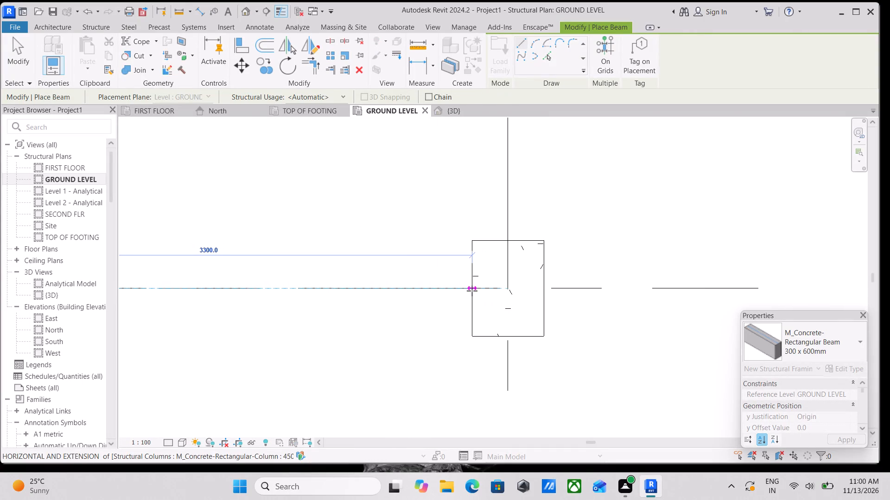
pyautogui.click(474, 289)
# Place a 300 x 600mm concrete beam along grid F between the facing edges of columns F-3 and F-1.
pyautogui.scroll(-5, 529, 293)
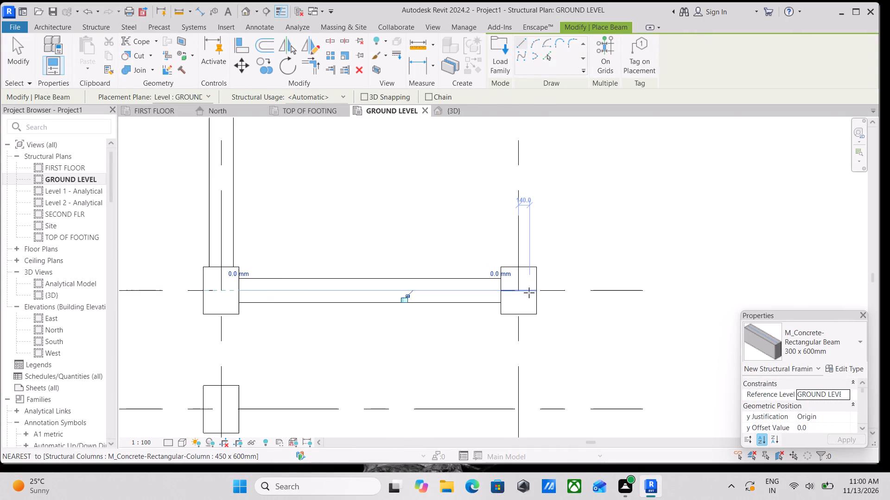
pyautogui.scroll(-7, 529, 293)
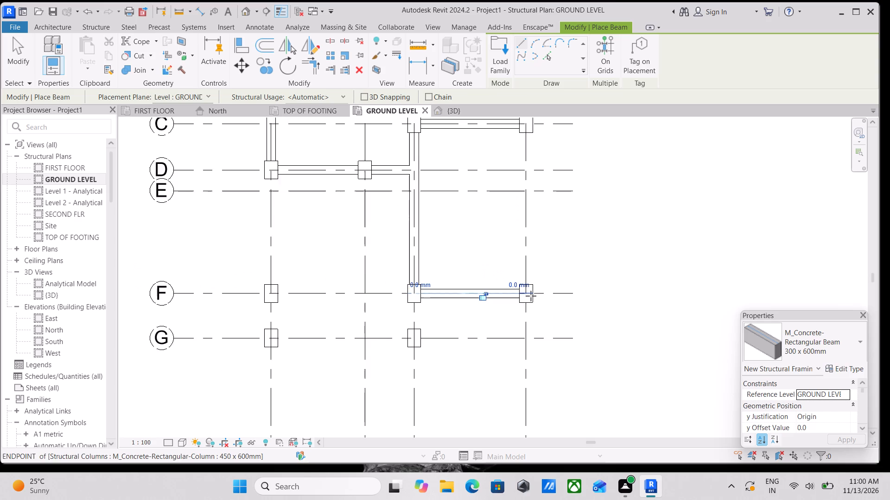
pyautogui.scroll(-1, 432, 299)
pyautogui.scroll(11, 418, 289)
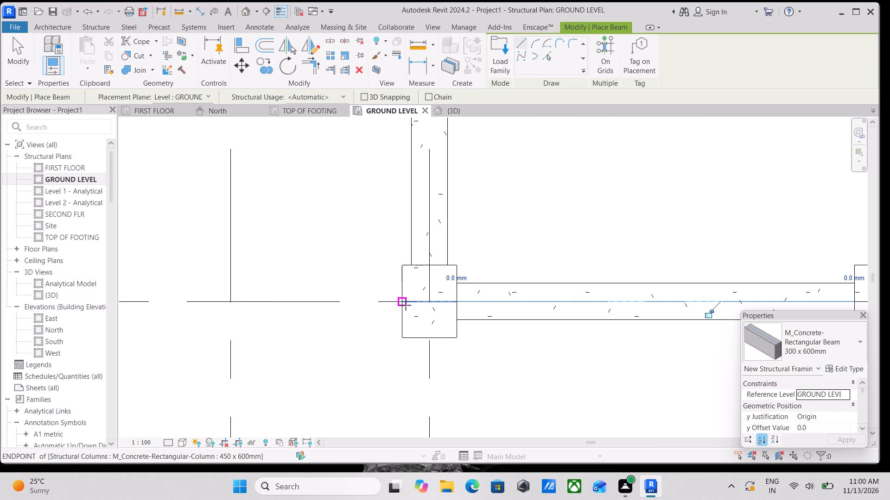
pyautogui.click(405, 303)
pyautogui.scroll(-4, 270, 301)
pyautogui.moveTo(270, 301); pyautogui.dragTo(604, 303, button='middle')
pyautogui.scroll(1, 668, 302)
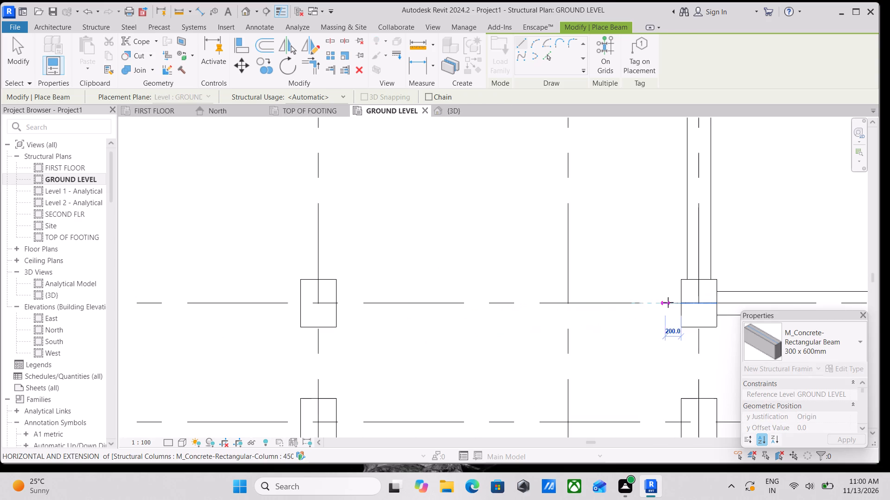
pyautogui.click(336, 298)
# Place a 300 x 600mm concrete beam along grid 1 between the facing edges of columns F-1 and D-1.
pyautogui.scroll(-4, 336, 298)
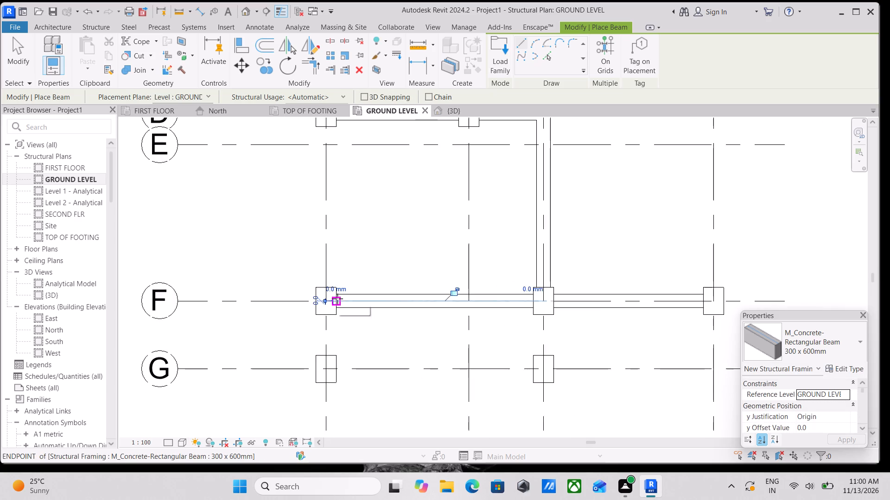
pyautogui.scroll(-5, 337, 299)
pyautogui.scroll(4, 377, 272)
pyautogui.scroll(6, 308, 293)
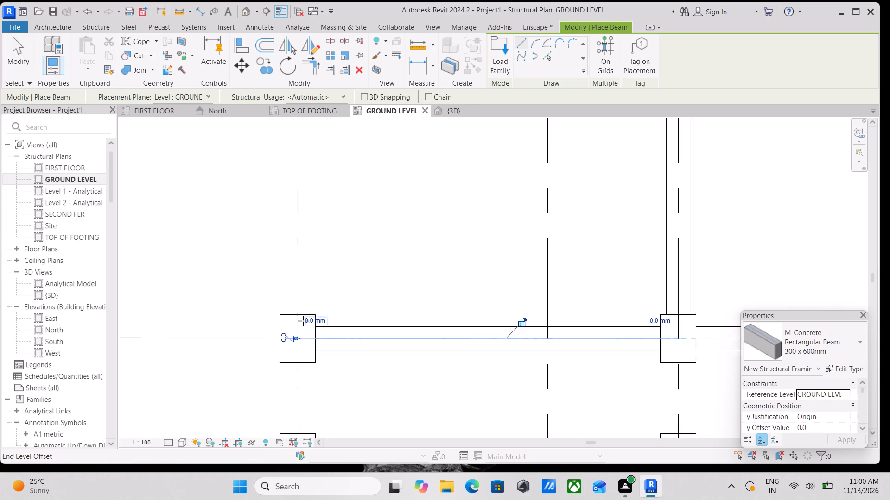
pyautogui.scroll(6, 303, 321)
pyautogui.click(286, 307)
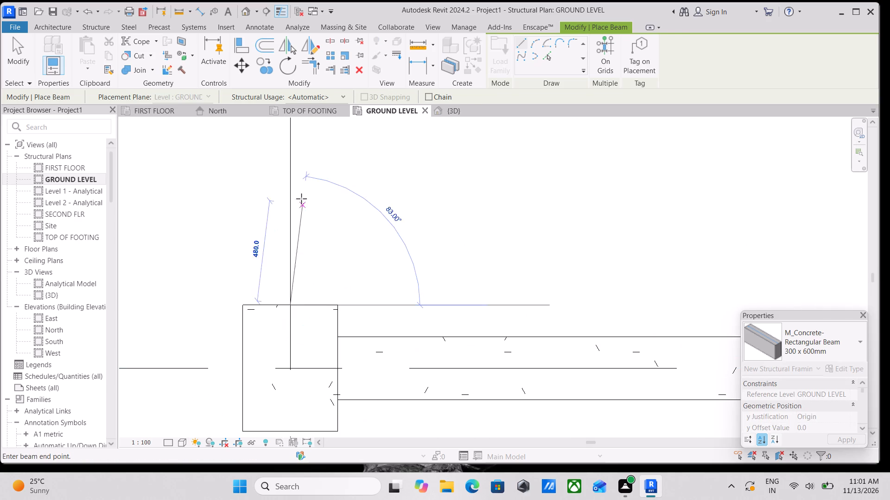
pyautogui.scroll(-6, 281, 185)
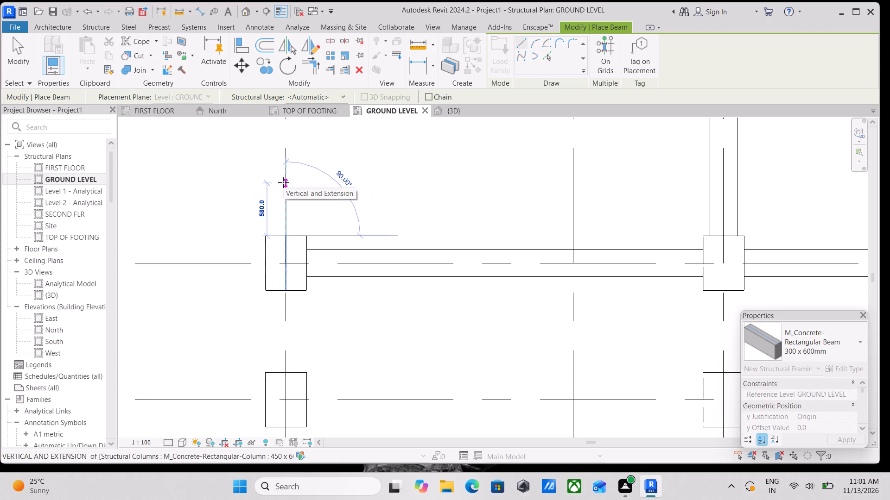
pyautogui.moveTo(283, 182); pyautogui.dragTo(286, 342, button='middle')
pyautogui.scroll(-7, 287, 268)
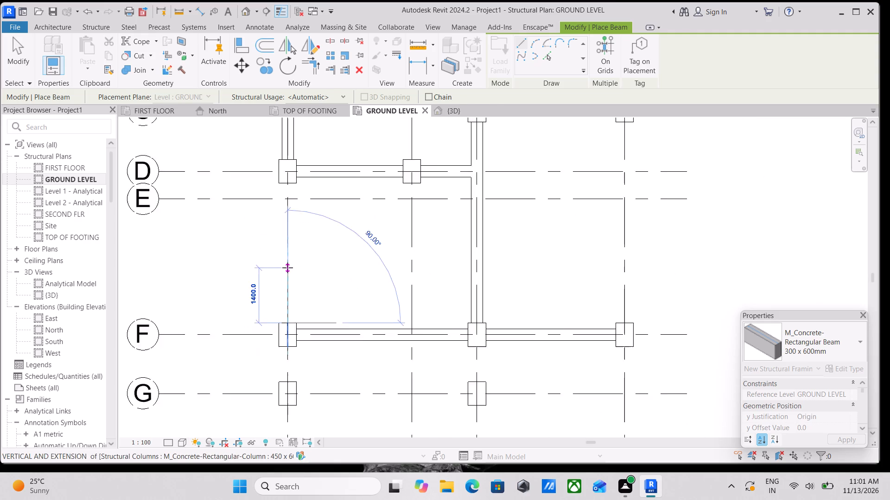
pyautogui.moveTo(287, 268); pyautogui.dragTo(297, 372, button='middle')
pyautogui.click(294, 296)
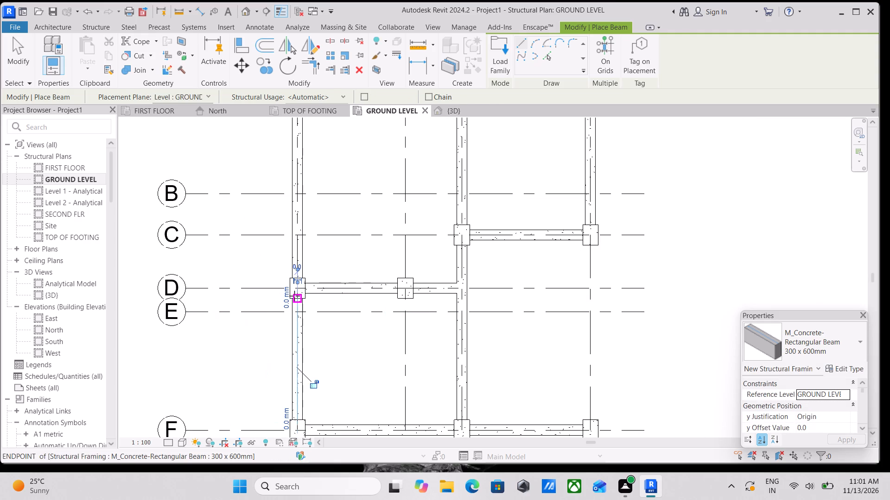
# Place a 300 x 600mm concrete beam along grid G between the facing edges of columns G-1 and G-3.
pyautogui.scroll(-3, 393, 333)
pyautogui.moveTo(364, 337); pyautogui.dragTo(337, 261, button='middle')
pyautogui.scroll(-1, 337, 258)
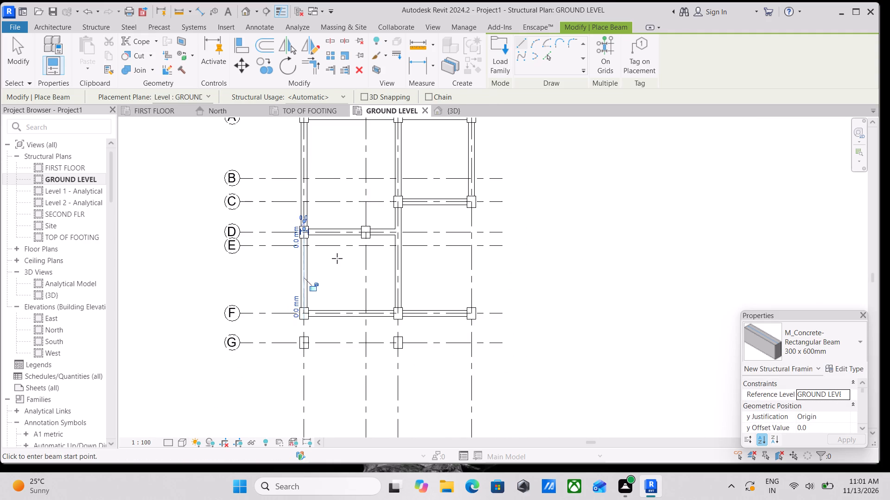
pyautogui.scroll(8, 293, 351)
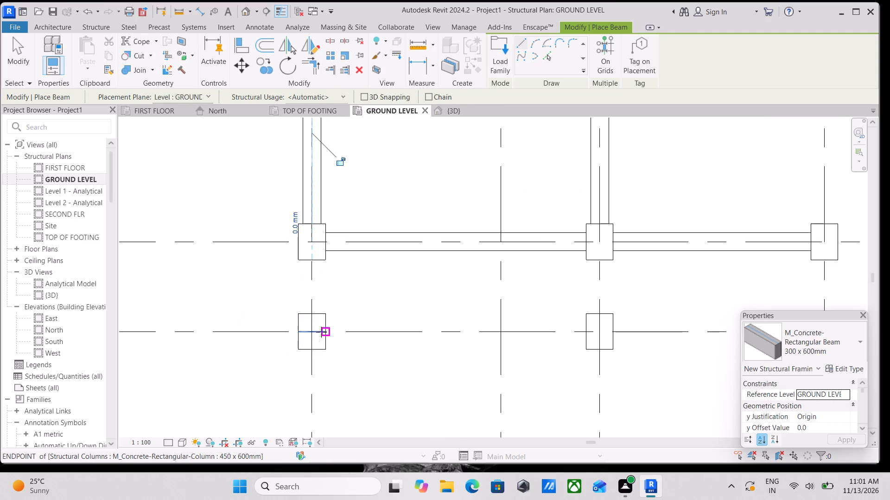
pyautogui.click(324, 330)
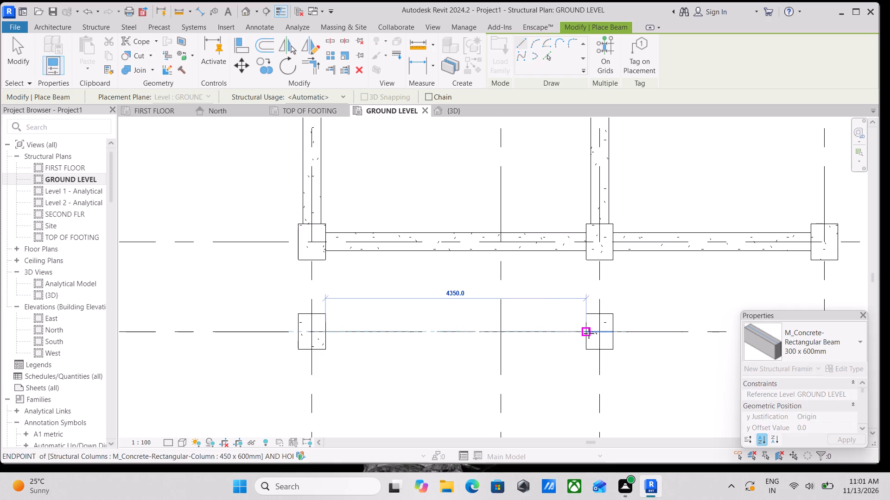
pyautogui.click(587, 333)
# Place a 300 x 600mm concrete beam along grid 1 between the facing edges of columns G-1 and F-1.
pyautogui.scroll(3, 293, 316)
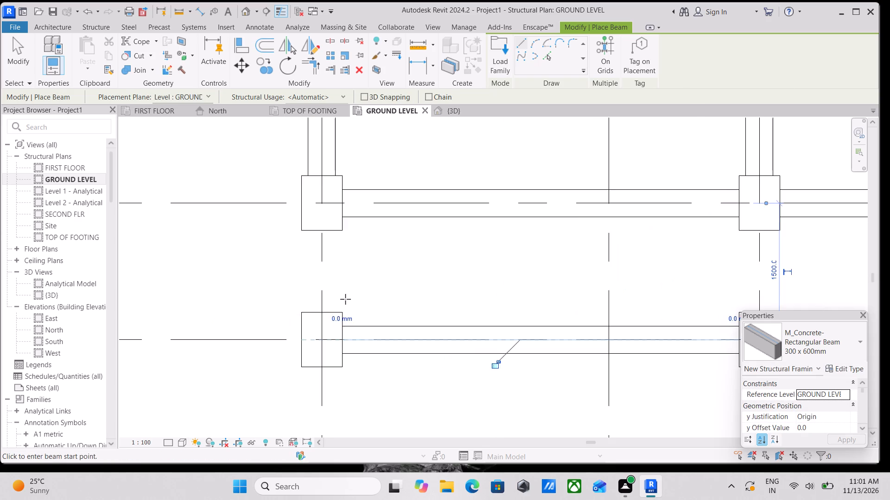
pyautogui.scroll(4, 346, 299)
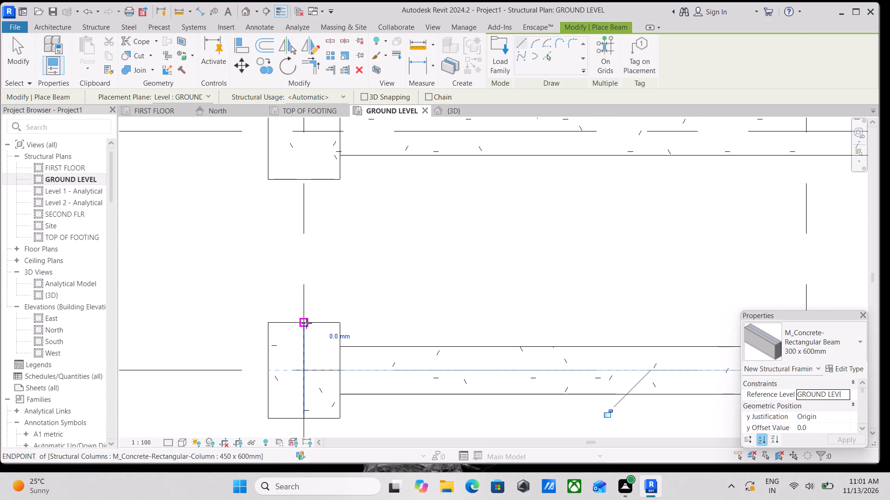
pyautogui.click(305, 325)
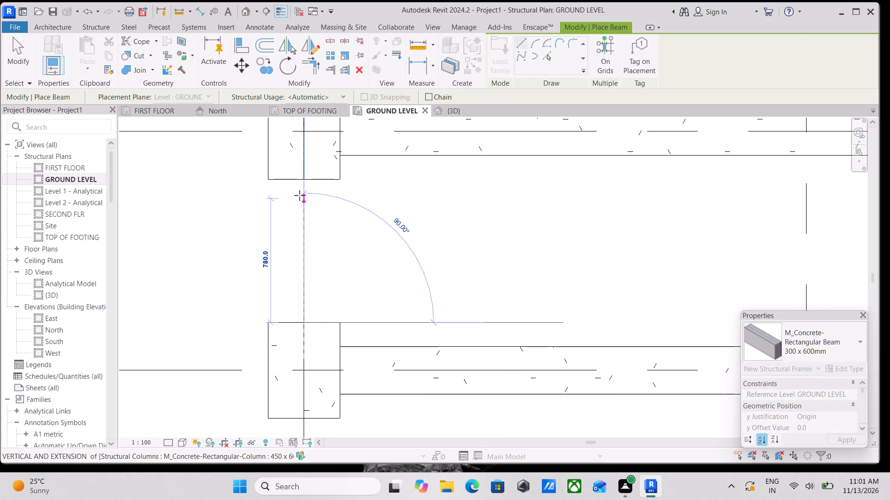
pyautogui.click(305, 175)
# Place a 300 x 600mm concrete beam along grid 3 between the facing edges of columns G-3 and F-3.
pyautogui.scroll(-3, 467, 200)
pyautogui.scroll(-2, 522, 257)
pyautogui.moveTo(522, 257); pyautogui.dragTo(415, 284, button='middle')
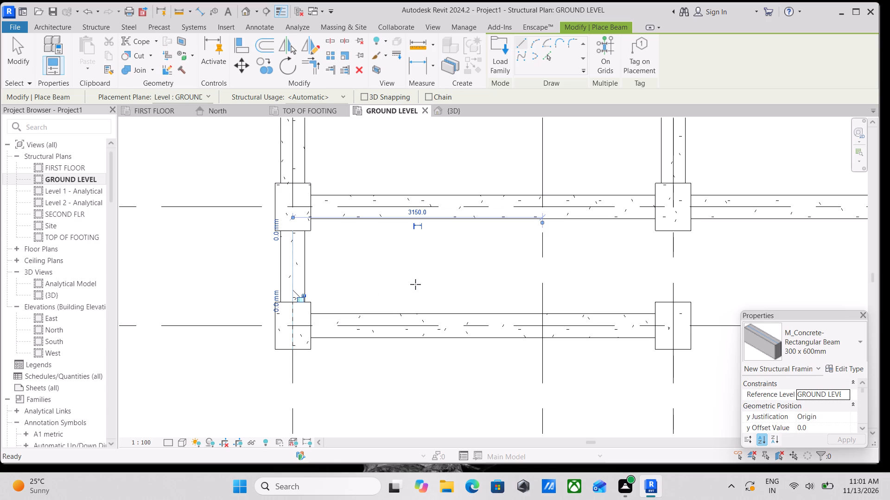
pyautogui.scroll(-3, 314, 372)
pyautogui.scroll(-3, 391, 326)
pyautogui.moveTo(391, 326); pyautogui.dragTo(214, 340, button='middle')
pyautogui.scroll(8, 307, 335)
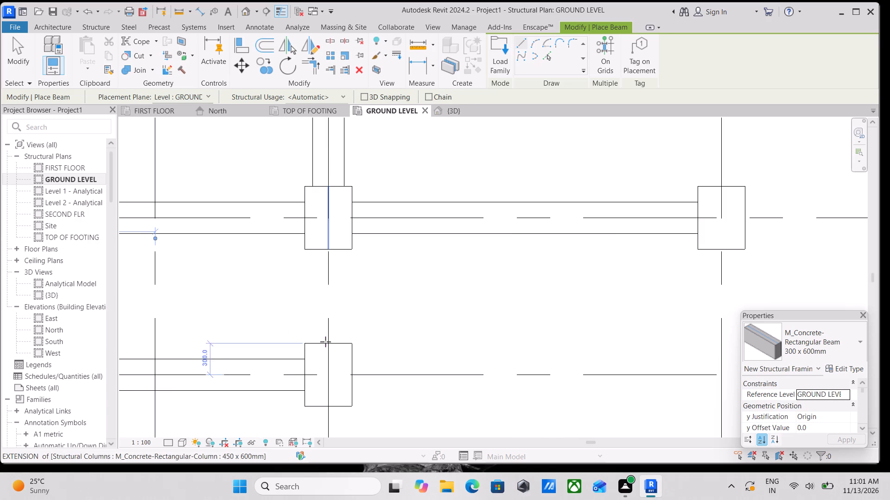
pyautogui.click(327, 343)
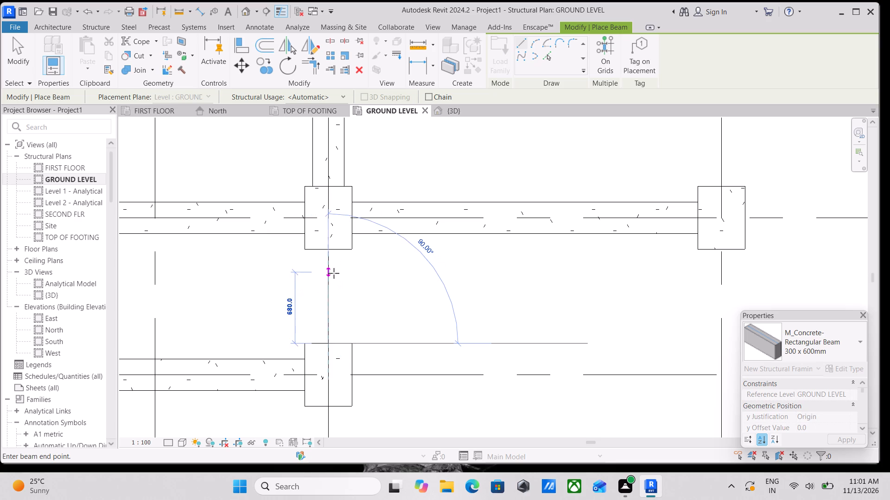
pyautogui.click(331, 247)
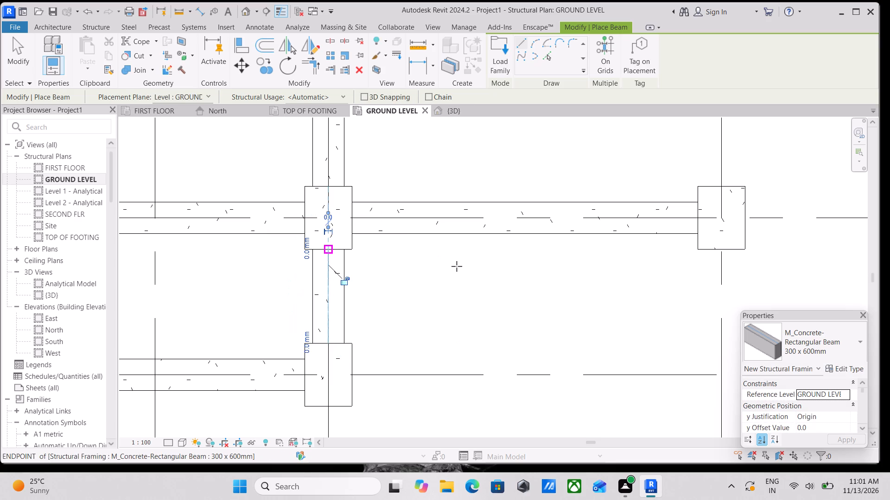
# Place a 300 x 600mm concrete beam along grid G from the grid 4 side of column G-3 to the intersection with grid 4.
pyautogui.scroll(-3, 455, 270)
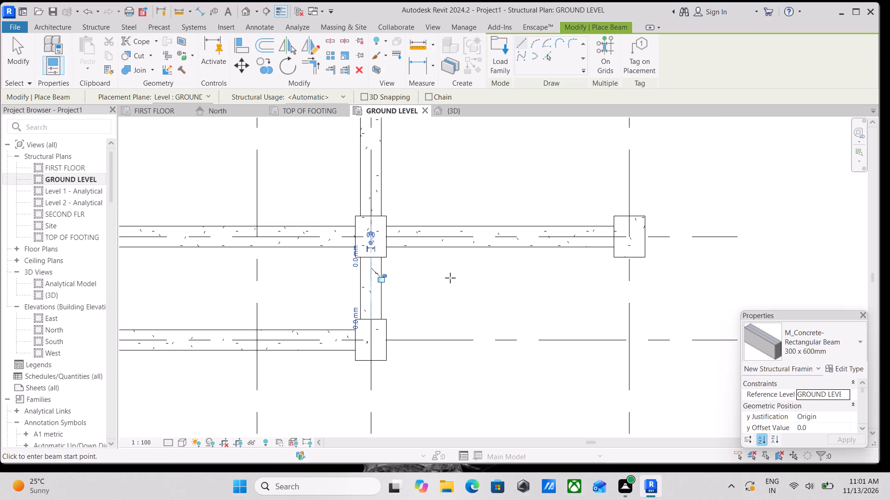
pyautogui.scroll(-6, 435, 335)
pyautogui.scroll(4, 523, 332)
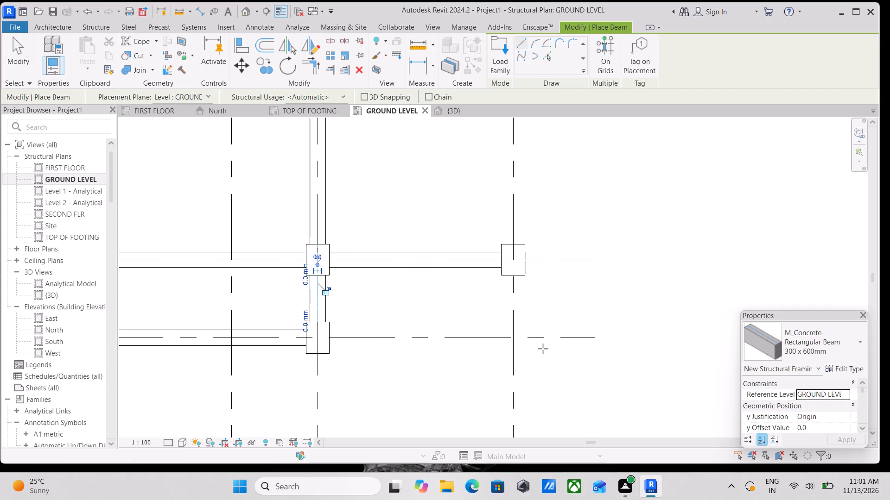
pyautogui.scroll(2, 543, 349)
pyautogui.scroll(4, 275, 344)
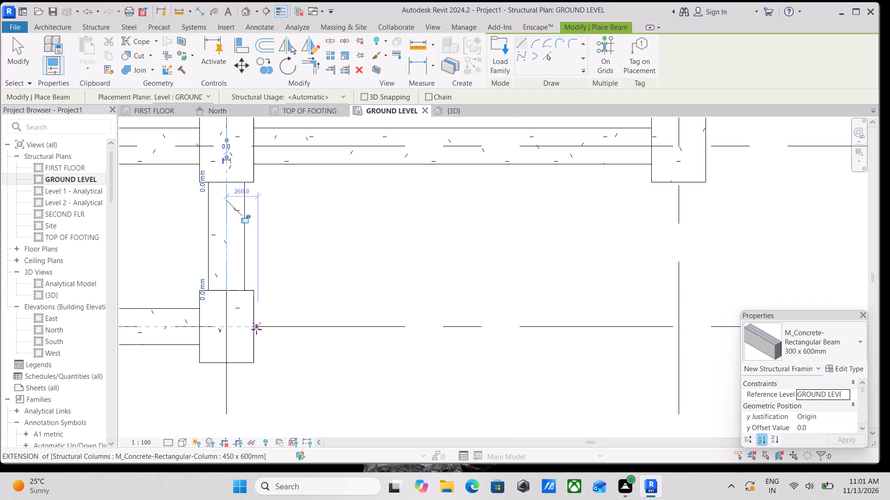
pyautogui.click(253, 328)
pyautogui.moveTo(471, 336); pyautogui.dragTo(301, 336, button='middle')
pyautogui.click(511, 331)
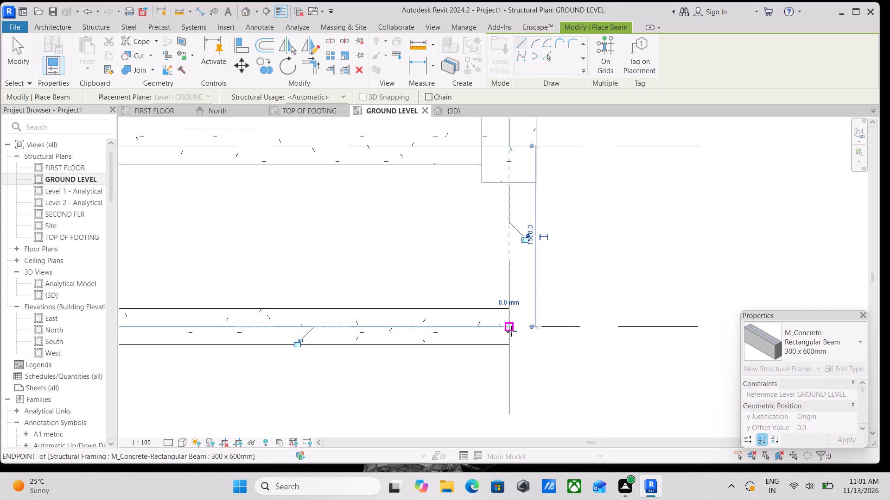
# Place a 300 x 600mm concrete beam along grid 4 from the grid G side of column F-4 to the outer edge of the grid G beam.
pyautogui.click(504, 180)
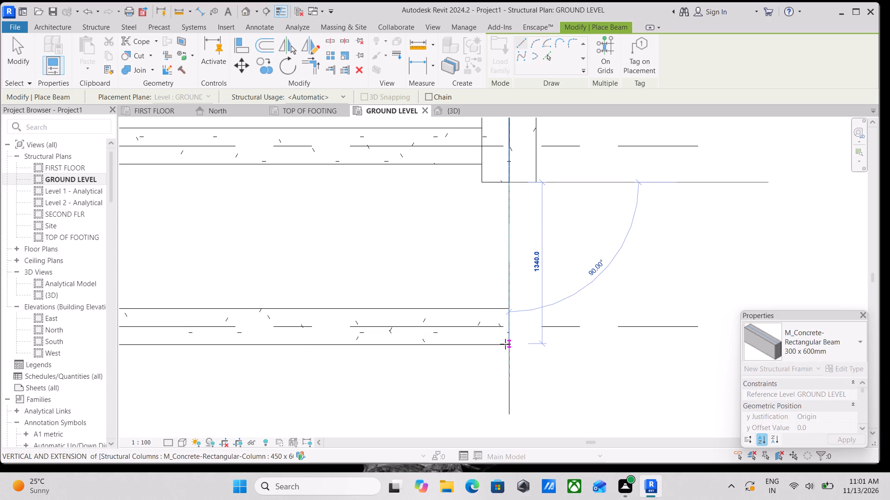
pyautogui.click(508, 344)
# Check the ground-level beam layout against the foundation plan in the TOP OF FOOTING view, especially around grids F, G and 4.
pyautogui.scroll(-3, 508, 344)
pyautogui.scroll(-3, 585, 348)
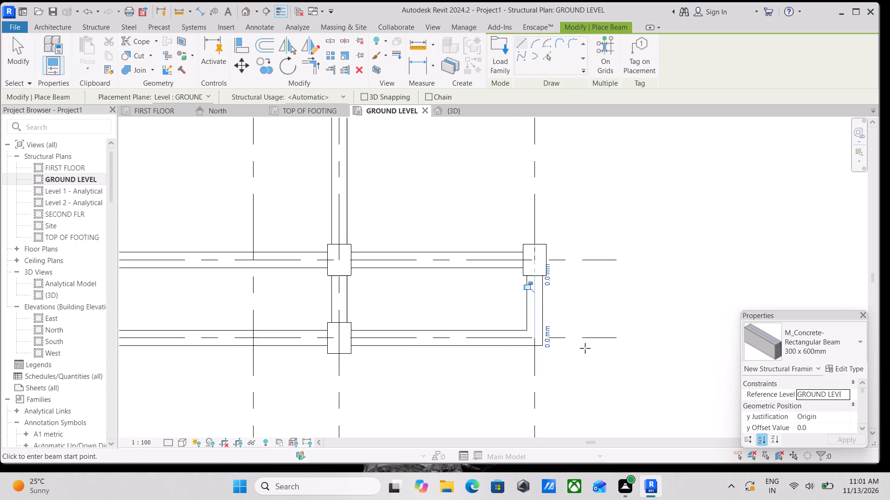
pyautogui.scroll(-10, 585, 348)
pyautogui.scroll(-1, 626, 393)
pyautogui.moveTo(626, 393); pyautogui.dragTo(555, 317, button='middle')
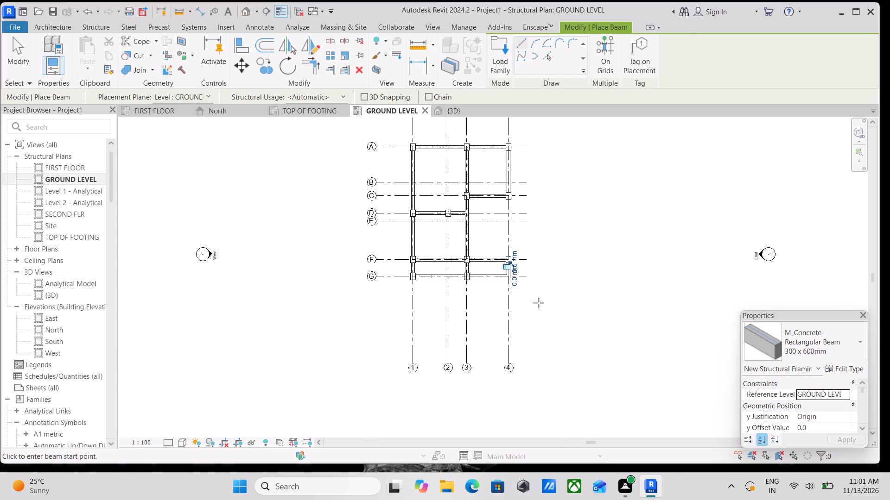
pyautogui.moveTo(539, 303); pyautogui.dragTo(549, 353, button='middle')
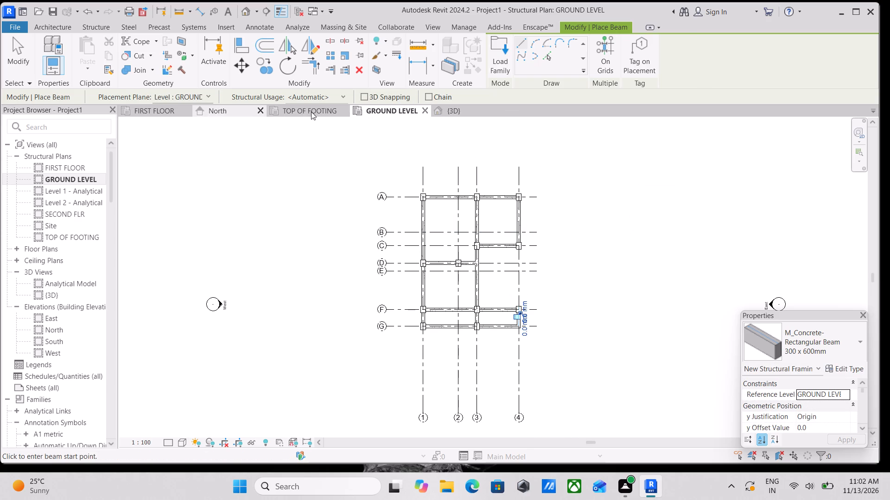
pyautogui.click(315, 107)
pyautogui.scroll(-4, 462, 289)
pyautogui.moveTo(556, 336); pyautogui.dragTo(517, 301, button='middle')
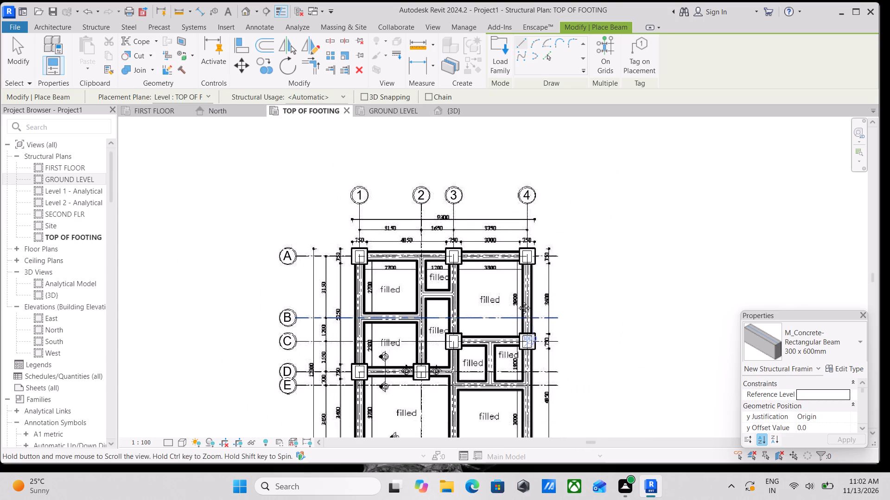
pyautogui.moveTo(517, 301); pyautogui.dragTo(443, 241, button='middle')
pyautogui.moveTo(442, 367); pyautogui.dragTo(375, 241, button='middle')
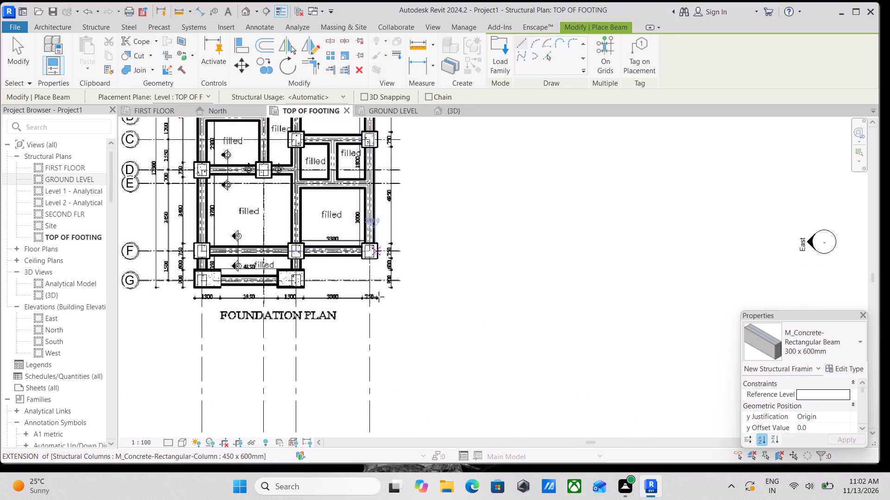
pyautogui.scroll(2, 363, 305)
pyautogui.scroll(-1, 363, 305)
pyautogui.moveTo(363, 305); pyautogui.dragTo(386, 355, button='middle')
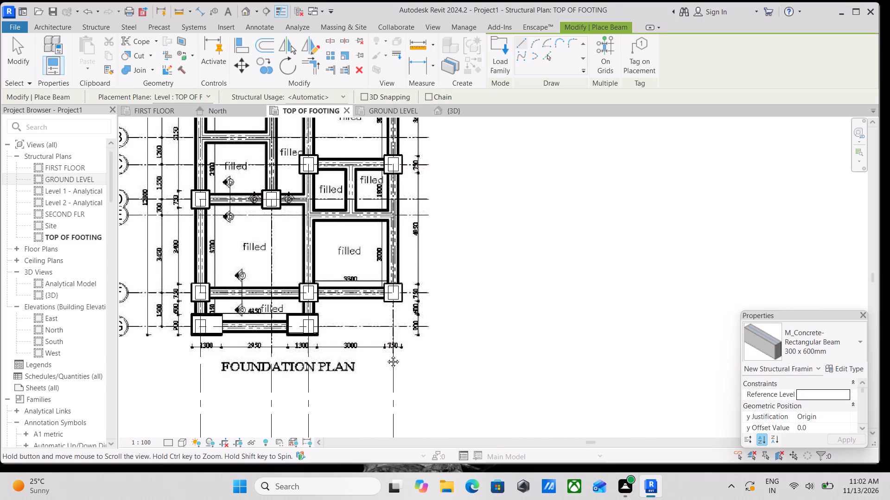
pyautogui.moveTo(386, 355); pyautogui.dragTo(394, 373, button='middle')
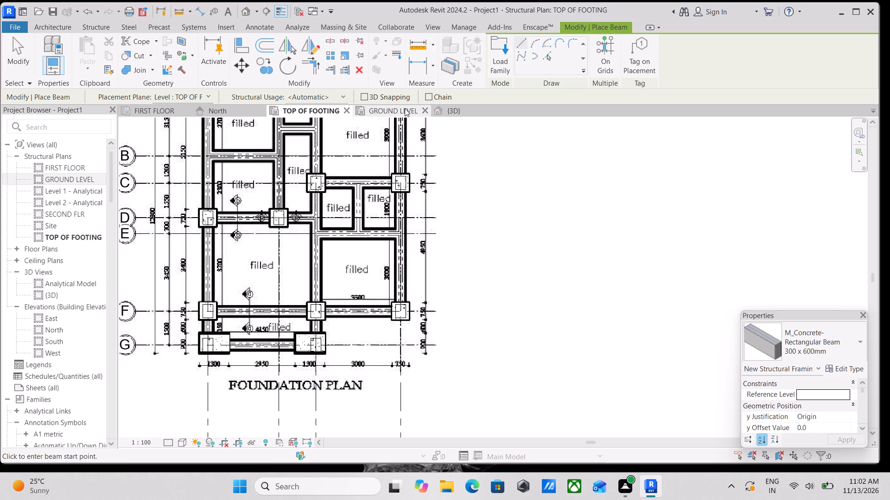
# Compare the modelled ground-level beams in the 3D and GROUND LEVEL views with the foundation plan in the TOP OF FOOTING view.
pyautogui.click(448, 107)
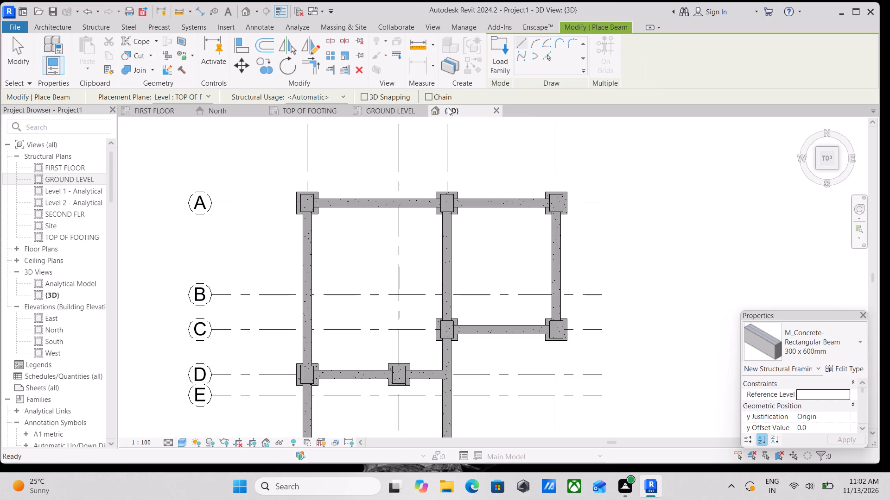
pyautogui.scroll(-5, 468, 314)
pyautogui.moveTo(481, 320); pyautogui.dragTo(432, 262, button='middle')
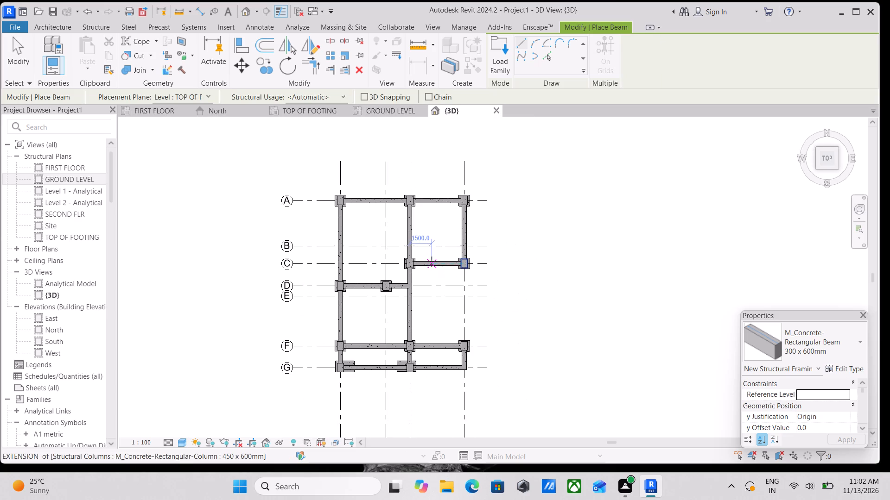
pyautogui.scroll(3, 399, 282)
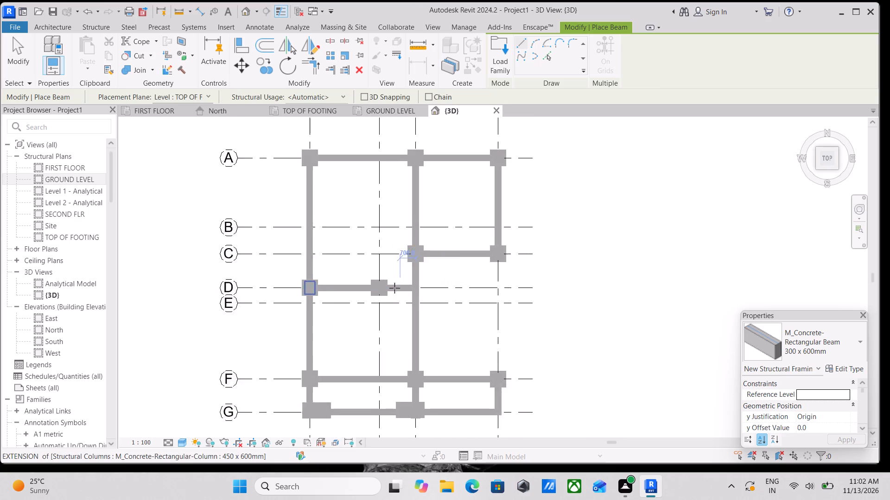
pyautogui.scroll(1, 394, 288)
pyautogui.scroll(-2, 384, 311)
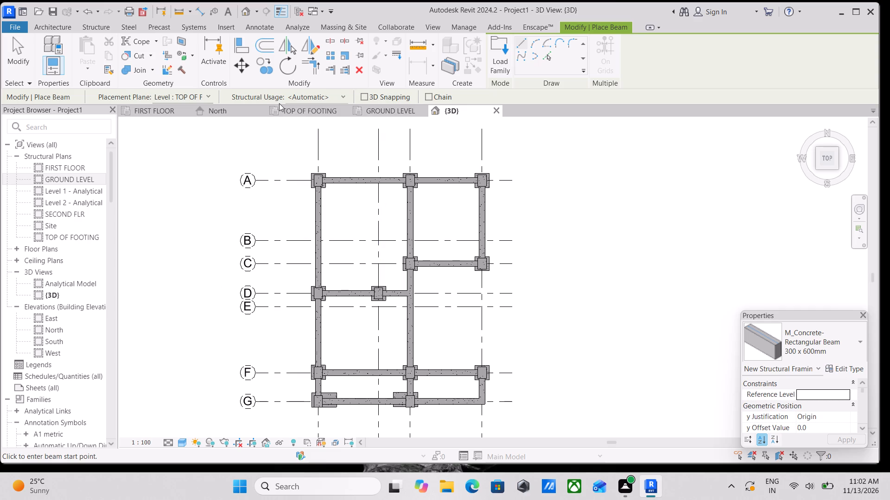
pyautogui.click(305, 110)
pyautogui.scroll(2, 358, 373)
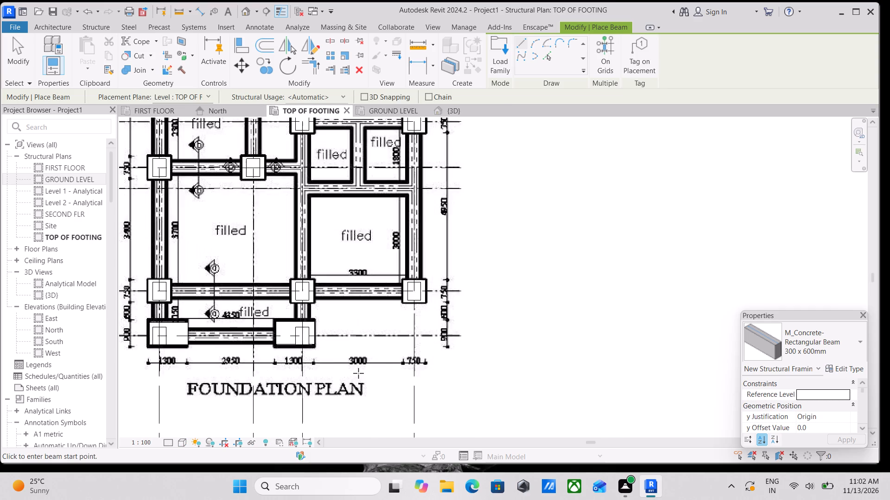
pyautogui.scroll(-3, 358, 373)
pyautogui.moveTo(358, 373); pyautogui.dragTo(366, 388, button='middle')
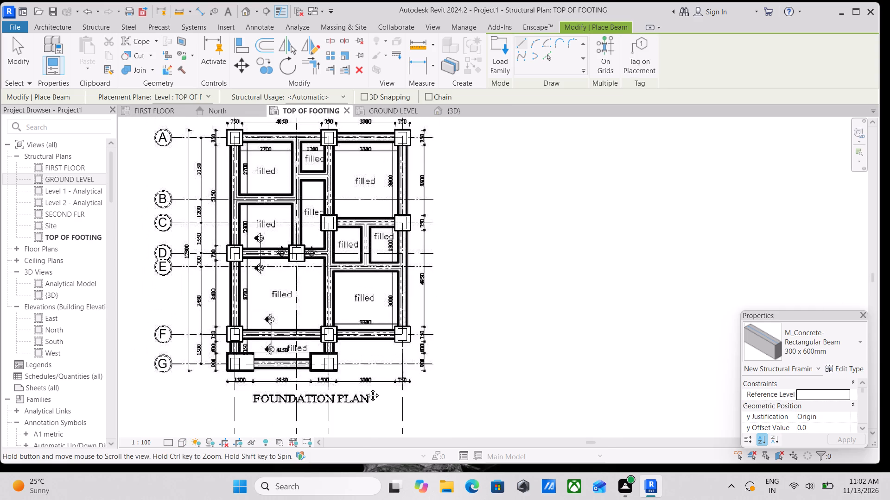
pyautogui.moveTo(366, 388); pyautogui.dragTo(343, 412, button='middle')
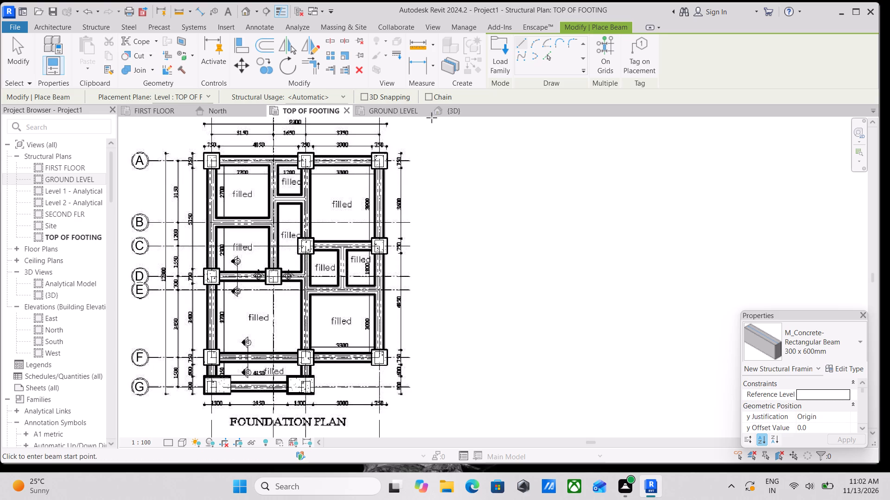
pyautogui.click(373, 106)
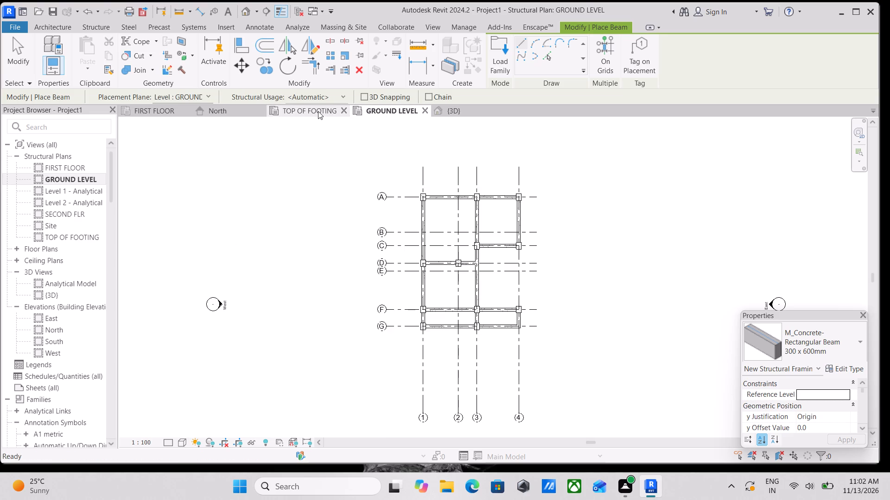
pyautogui.click(318, 108)
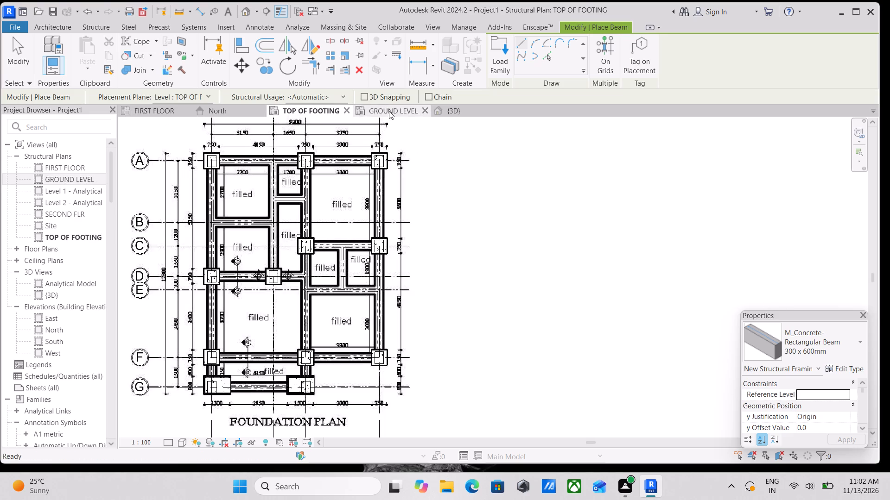
# In the GROUND LEVEL plan, delete the concrete beam on grid 4 between grids F and G.
pyautogui.click(389, 111)
pyautogui.scroll(3, 551, 313)
pyautogui.scroll(4, 510, 333)
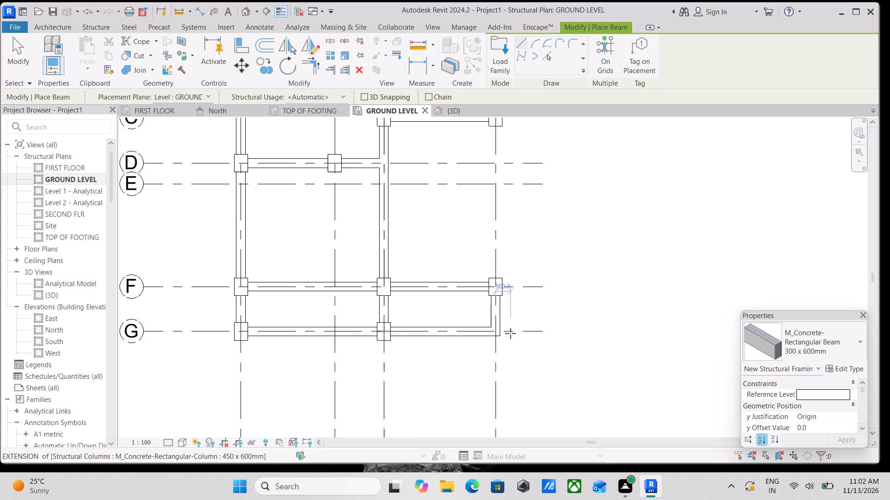
pyautogui.scroll(4, 510, 333)
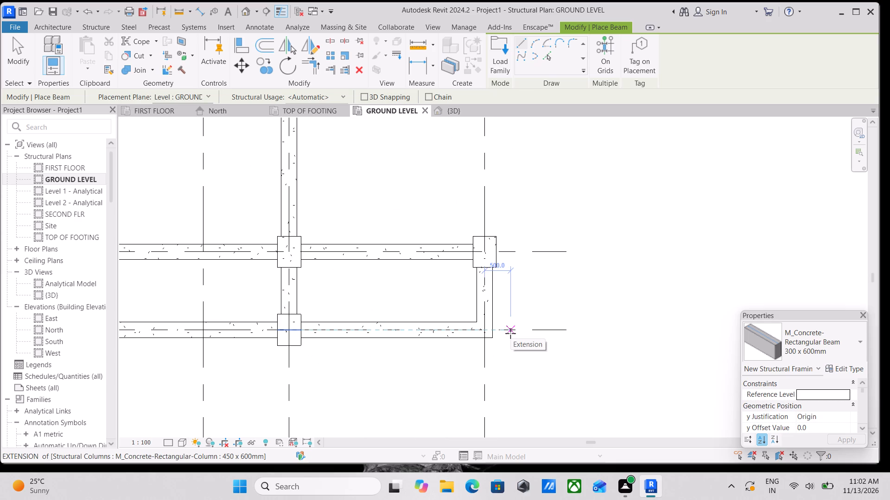
pyautogui.press('Escape')
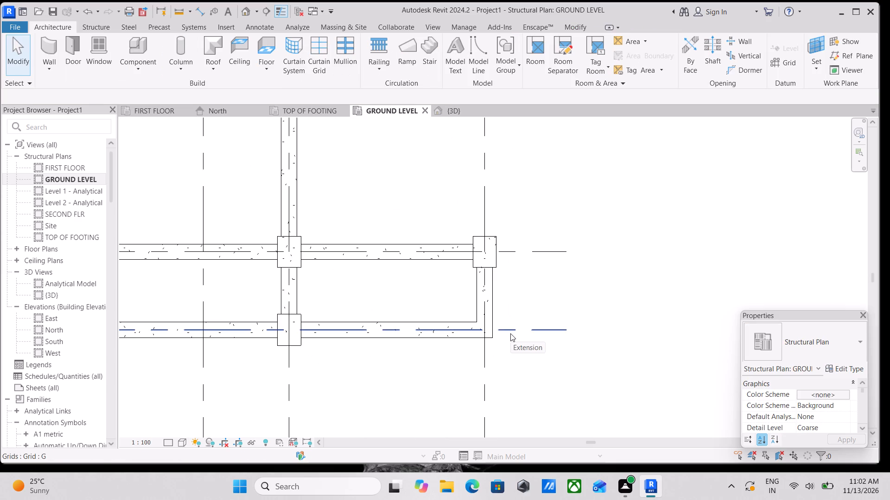
pyautogui.click(494, 301)
pyautogui.rightClick(494, 301)
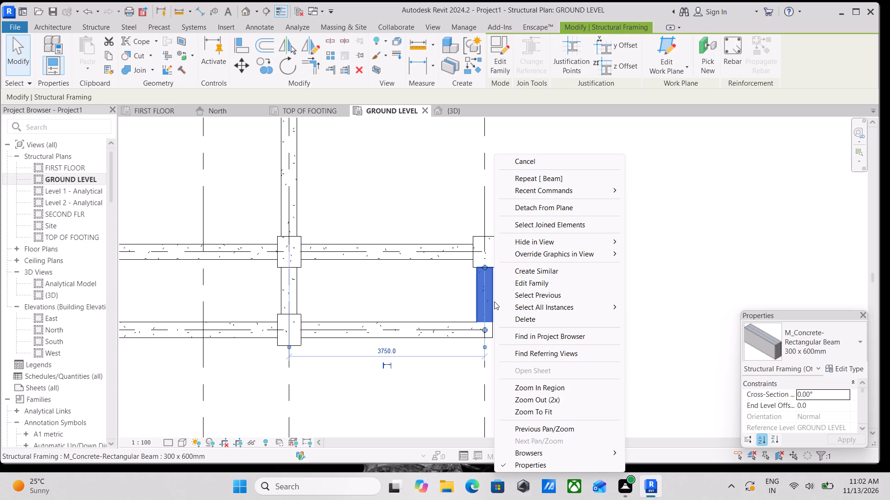
pyautogui.click(535, 317)
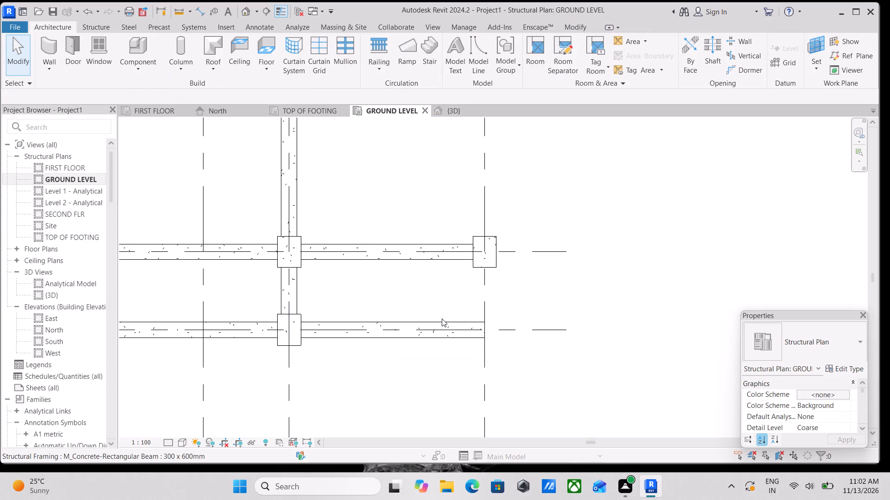
# Delete the concrete beam on grid G between column G-3 and grid 4.
pyautogui.click(442, 319)
pyautogui.rightClick(442, 319)
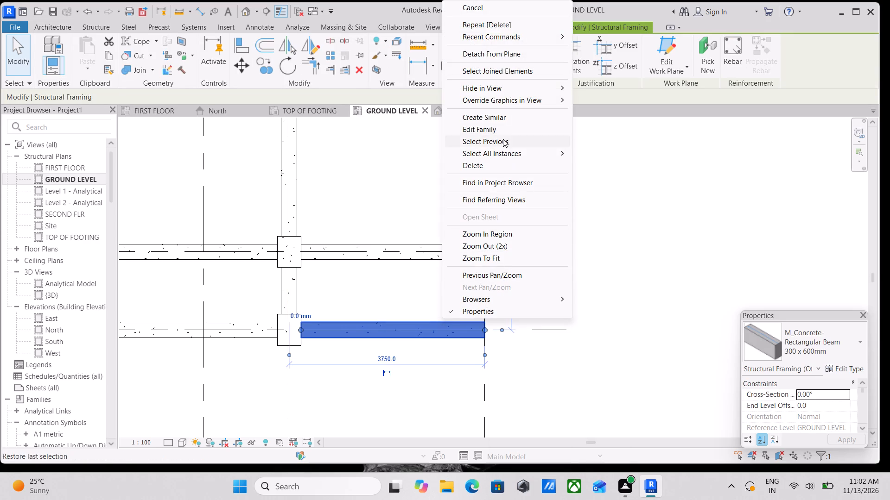
pyautogui.click(483, 169)
# Place a 300 x 600mm concrete beam about 5100 mm long on grid 4 at GROUND LEVEL, between the facing edges of columns F-4 and C-4.
pyautogui.scroll(-1, 524, 325)
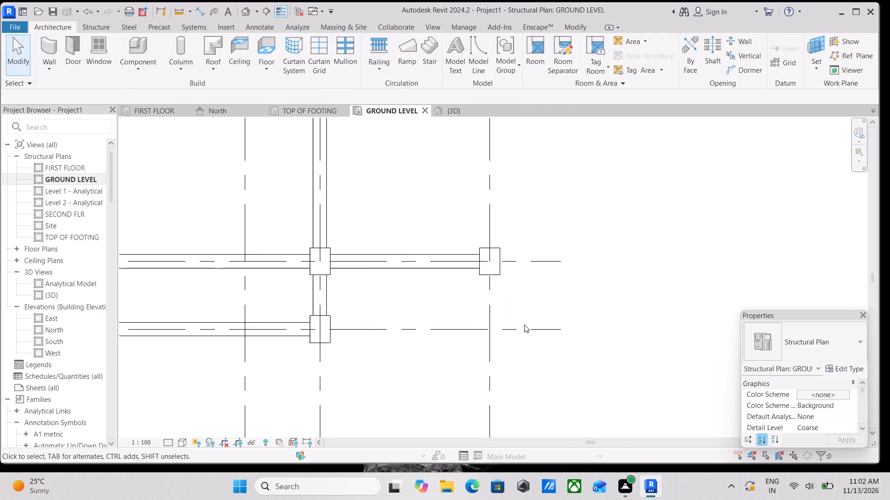
pyautogui.scroll(-5, 524, 325)
pyautogui.moveTo(564, 321); pyautogui.dragTo(542, 352, button='middle')
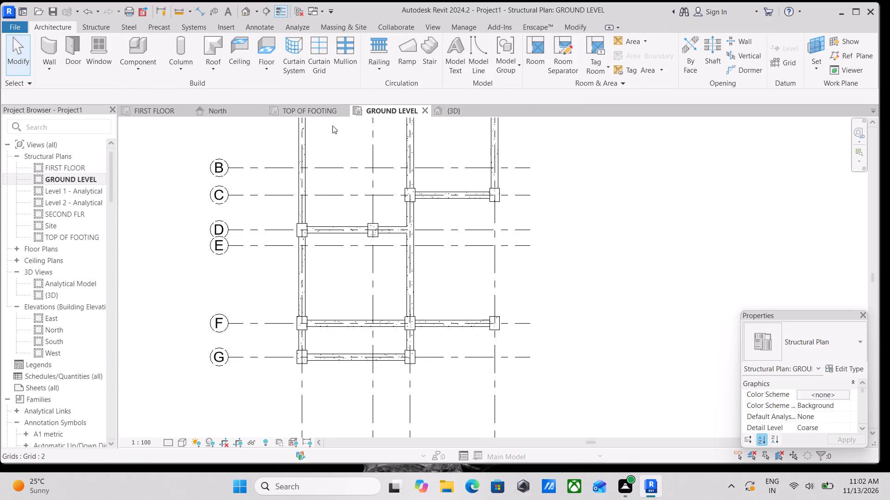
pyautogui.click(305, 110)
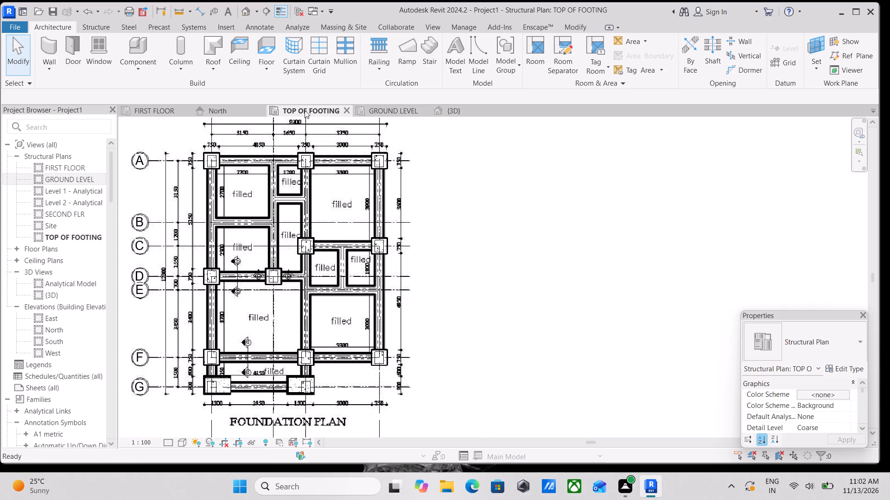
pyautogui.click(376, 109)
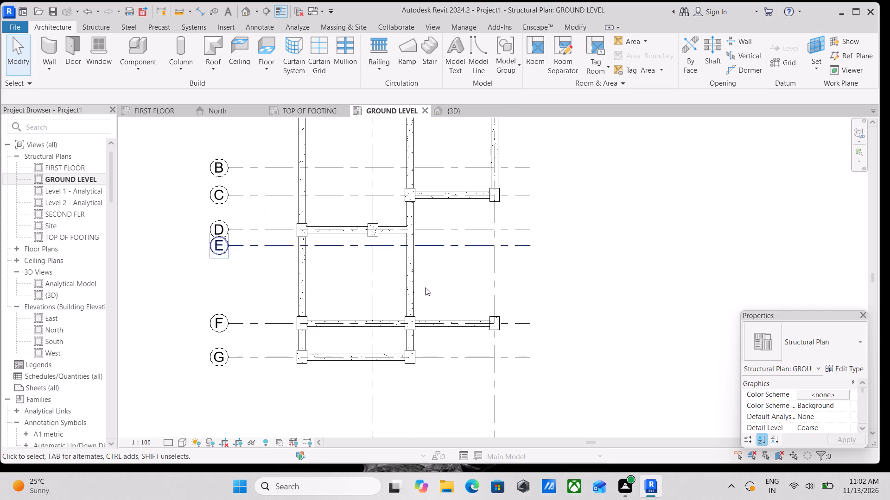
pyautogui.scroll(3, 455, 321)
pyautogui.scroll(3, 545, 321)
pyautogui.moveTo(545, 321); pyautogui.dragTo(501, 332, button='middle')
pyautogui.scroll(3, 511, 311)
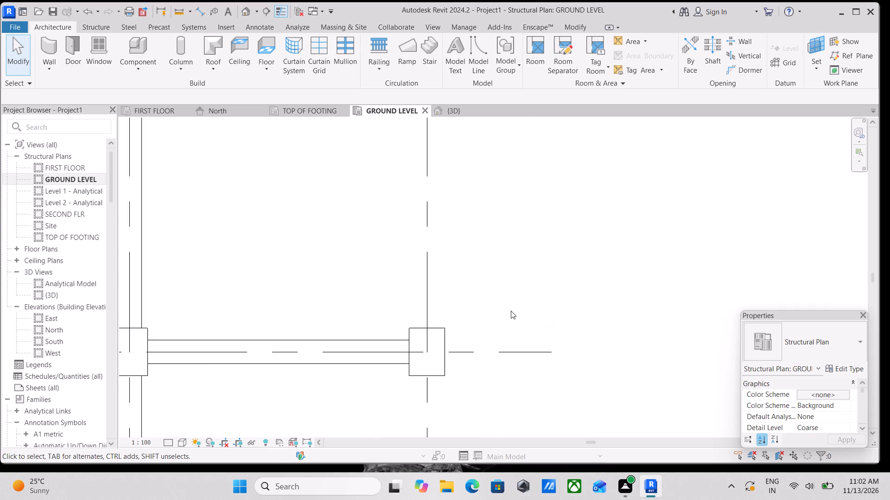
pyautogui.scroll(4, 511, 311)
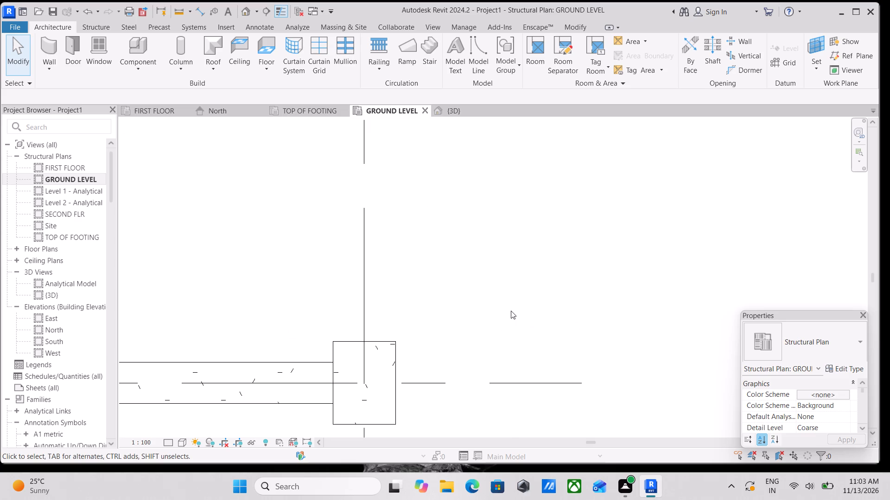
pyautogui.write('BM')
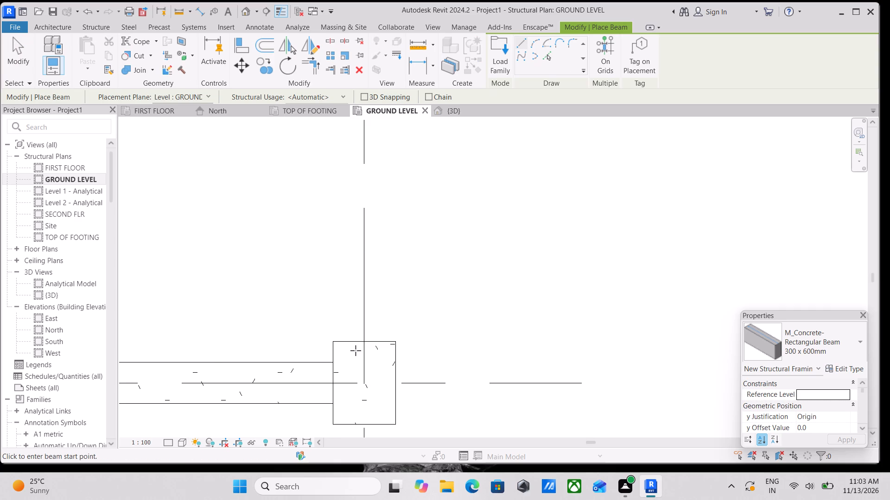
pyautogui.click(367, 342)
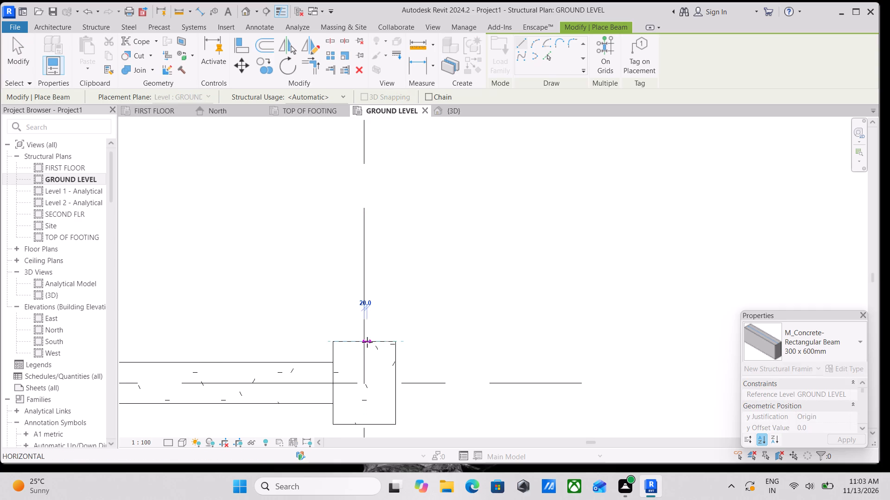
pyautogui.scroll(-2, 331, 183)
pyautogui.moveTo(349, 203); pyautogui.dragTo(400, 384, button='middle')
pyautogui.scroll(-4, 406, 264)
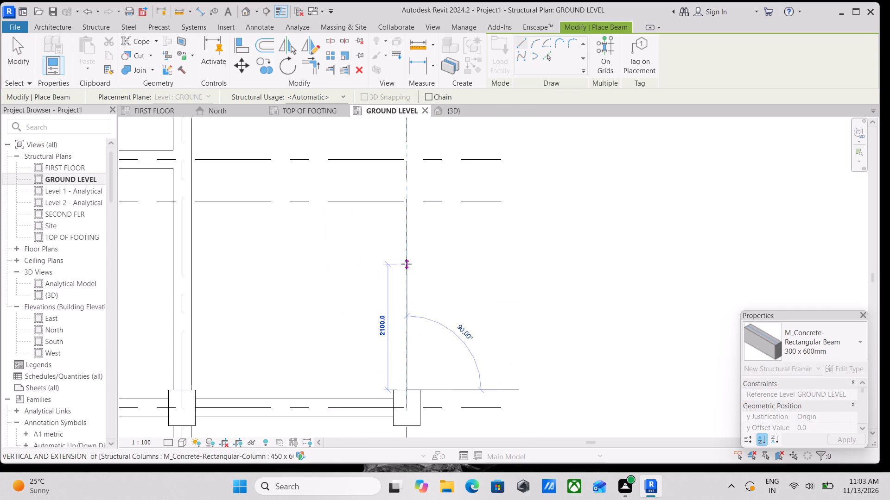
pyautogui.scroll(-3, 406, 264)
pyautogui.moveTo(406, 264); pyautogui.dragTo(424, 391, button='middle')
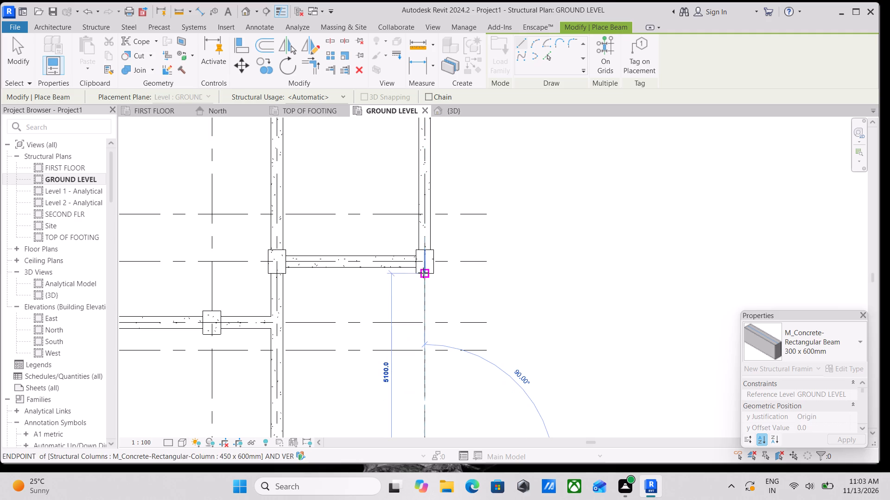
pyautogui.click(424, 272)
# Examine the ground-level beam layout, especially the bays between grids A and E.
pyautogui.scroll(-5, 469, 286)
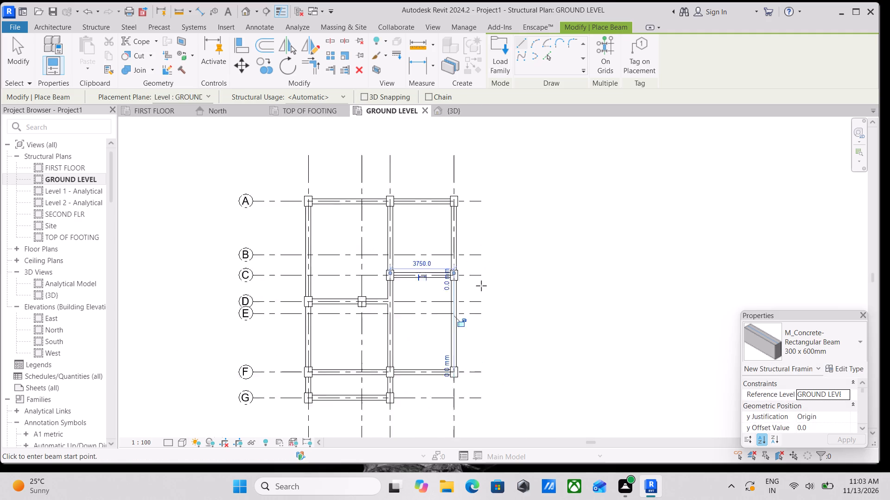
pyautogui.scroll(-2, 481, 286)
pyautogui.scroll(3, 342, 303)
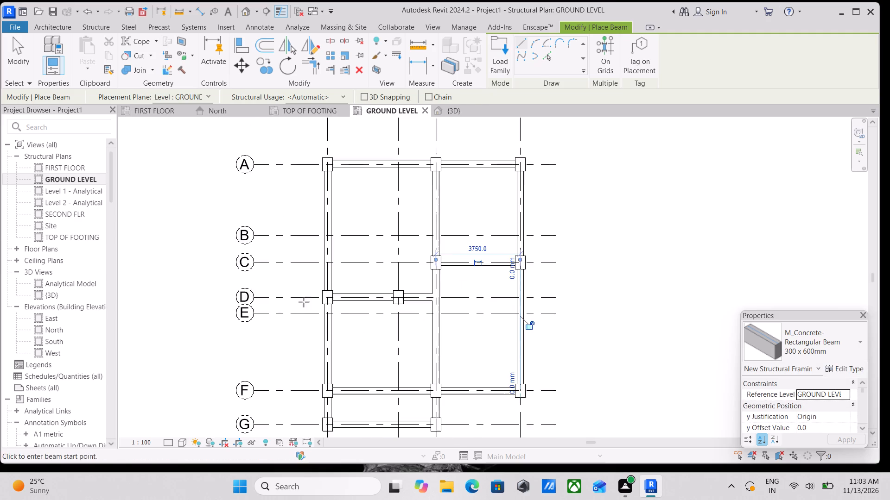
pyautogui.scroll(4, 304, 302)
pyautogui.scroll(4, 416, 277)
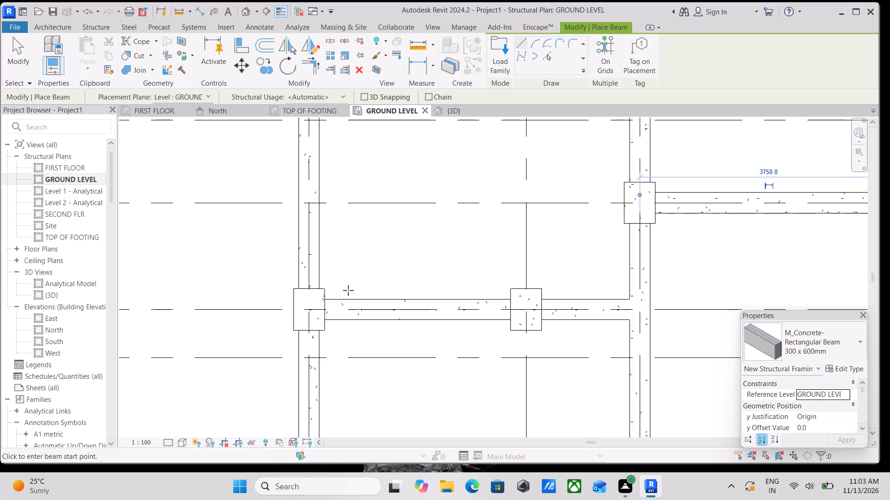
pyautogui.scroll(-1, 360, 226)
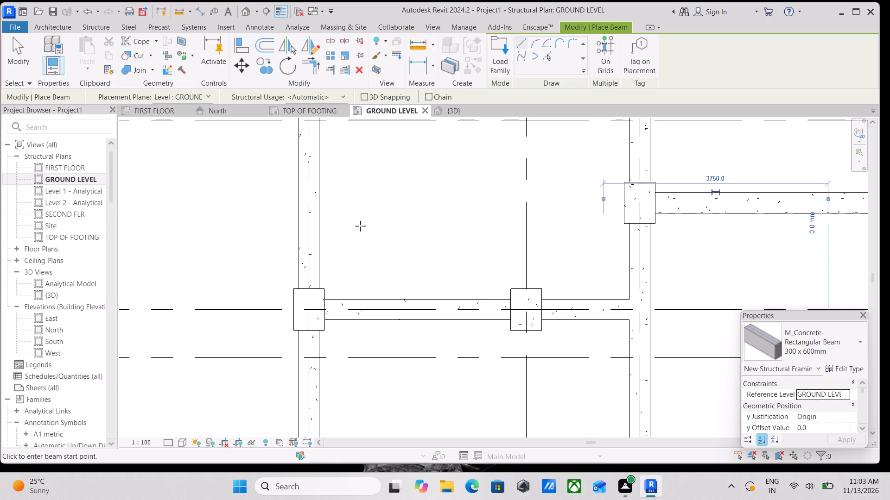
pyautogui.scroll(-3, 360, 226)
pyautogui.moveTo(386, 235); pyautogui.dragTo(289, 287, button='middle')
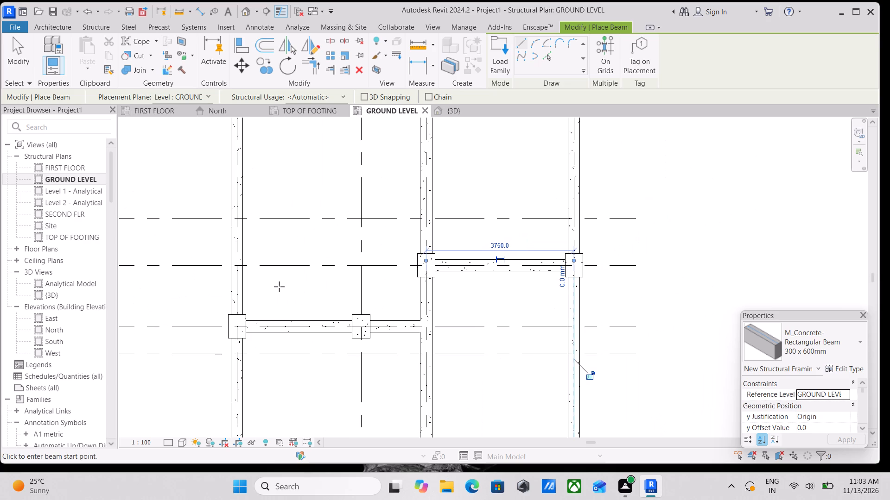
pyautogui.scroll(-2, 333, 234)
pyautogui.moveTo(311, 241); pyautogui.dragTo(309, 304, button='middle')
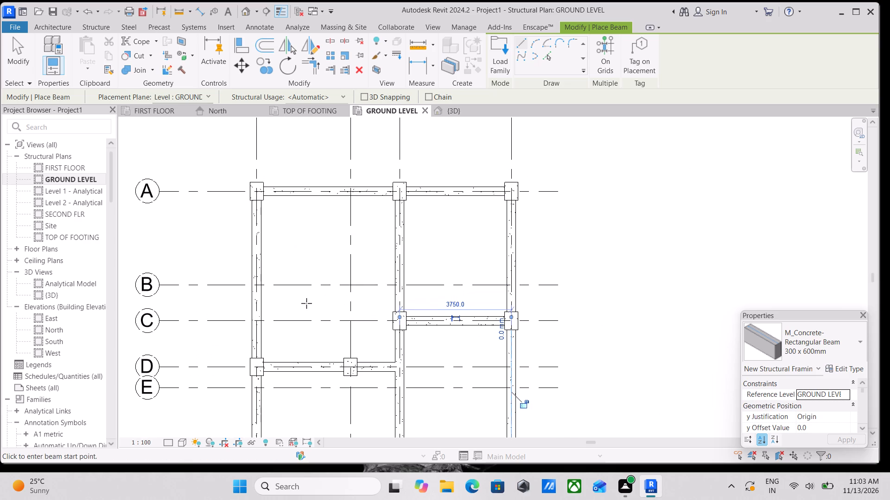
pyautogui.moveTo(288, 248); pyautogui.dragTo(258, 280, button='middle')
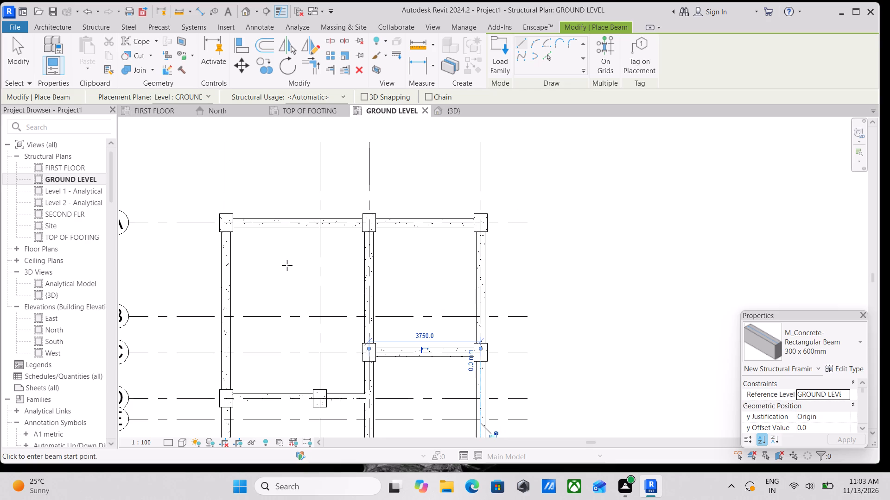
pyautogui.scroll(-4, 287, 265)
pyautogui.scroll(3, 287, 265)
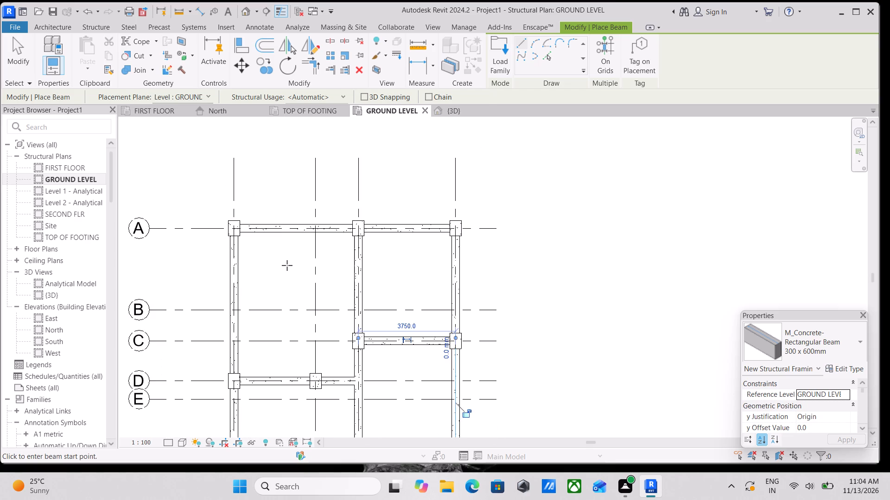
pyautogui.scroll(6, 287, 265)
pyautogui.scroll(-2, 287, 265)
pyautogui.moveTo(287, 265); pyautogui.dragTo(151, 239, button='middle')
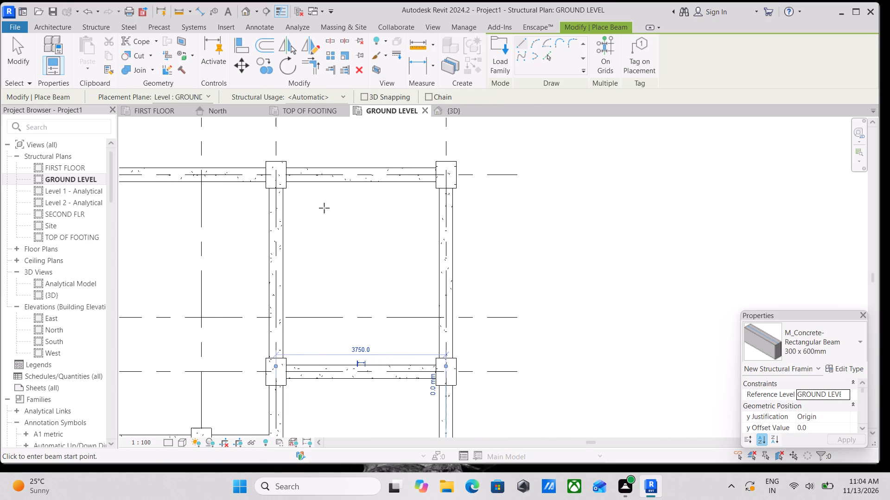
pyautogui.scroll(-4, 349, 203)
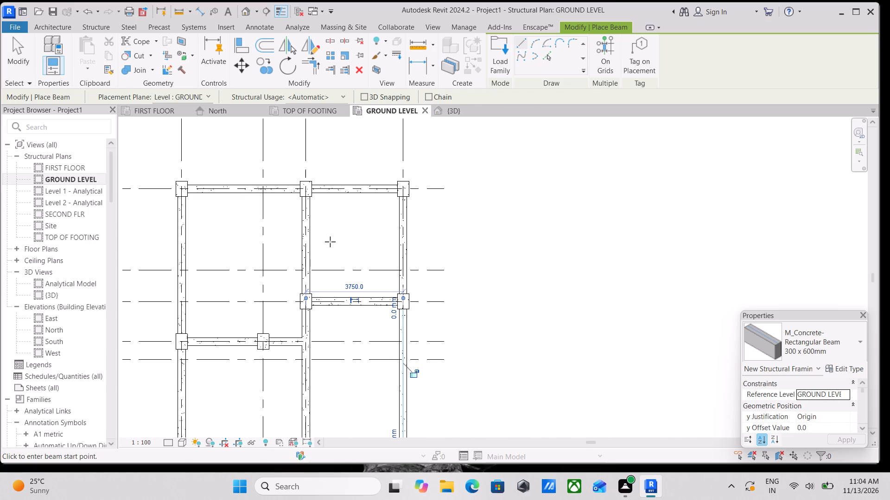
# Examine the ground-level beam layout between grids A and G, and end beam placement.
pyautogui.scroll(-2, 330, 242)
pyautogui.moveTo(331, 254); pyautogui.dragTo(365, 206, button='middle')
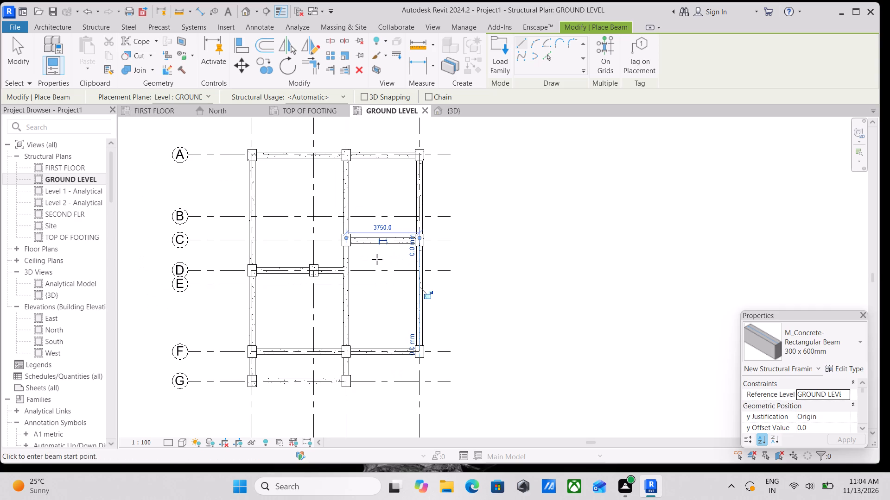
pyautogui.scroll(7, 380, 275)
pyautogui.scroll(3, 299, 292)
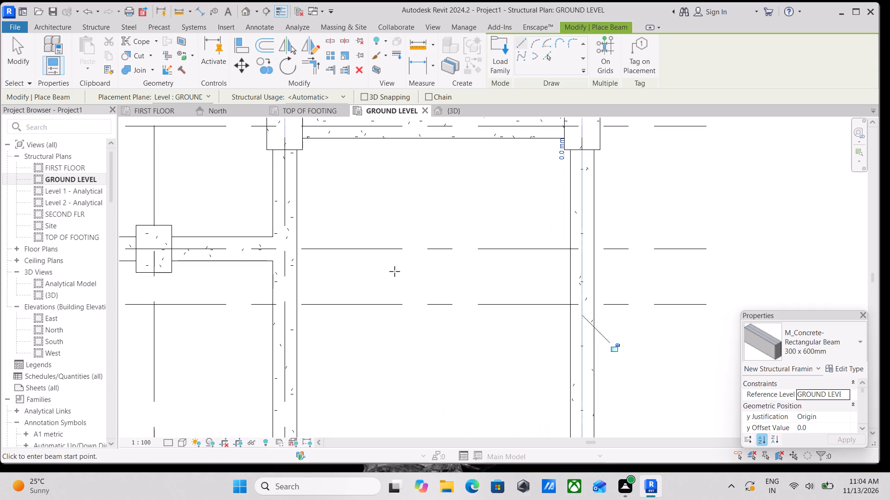
pyautogui.moveTo(394, 271); pyautogui.dragTo(389, 321, button='middle')
pyautogui.scroll(-6, 385, 263)
pyautogui.moveTo(385, 263); pyautogui.dragTo(407, 357, button='middle')
pyautogui.scroll(-3, 407, 357)
pyautogui.scroll(4, 413, 262)
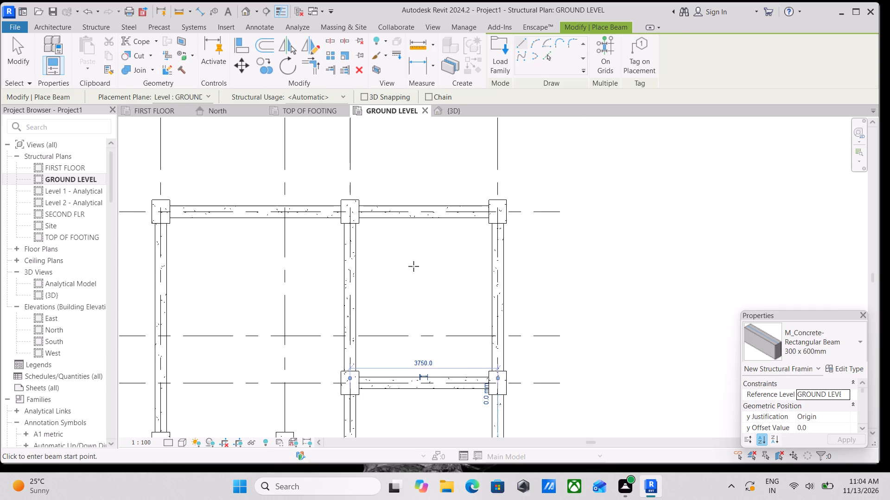
pyautogui.scroll(3, 413, 266)
pyautogui.scroll(-9, 413, 266)
pyautogui.scroll(5, 413, 266)
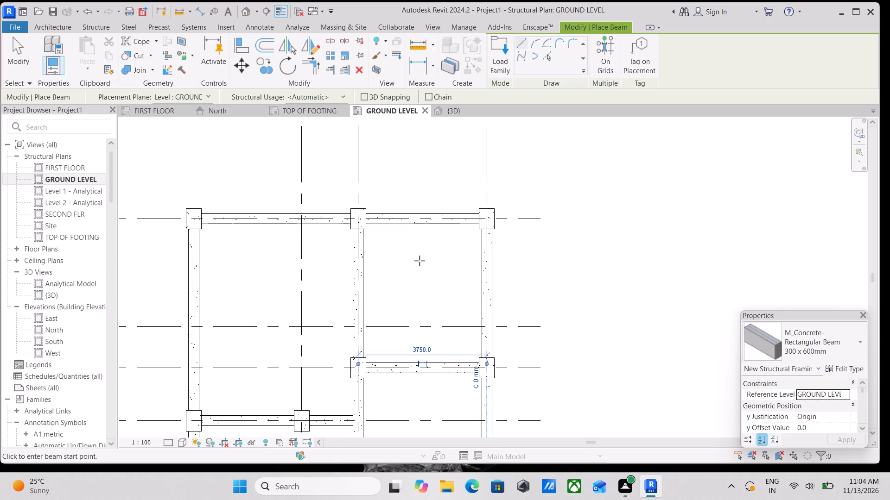
pyautogui.press('Escape')
pyautogui.scroll(1, 380, 240)
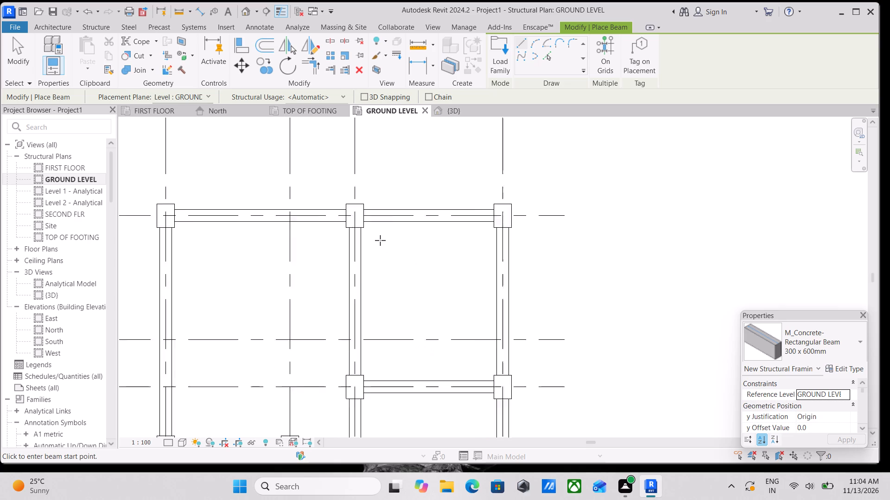
pyautogui.scroll(2, 380, 240)
pyautogui.press('Escape')
pyautogui.scroll(-6, 452, 299)
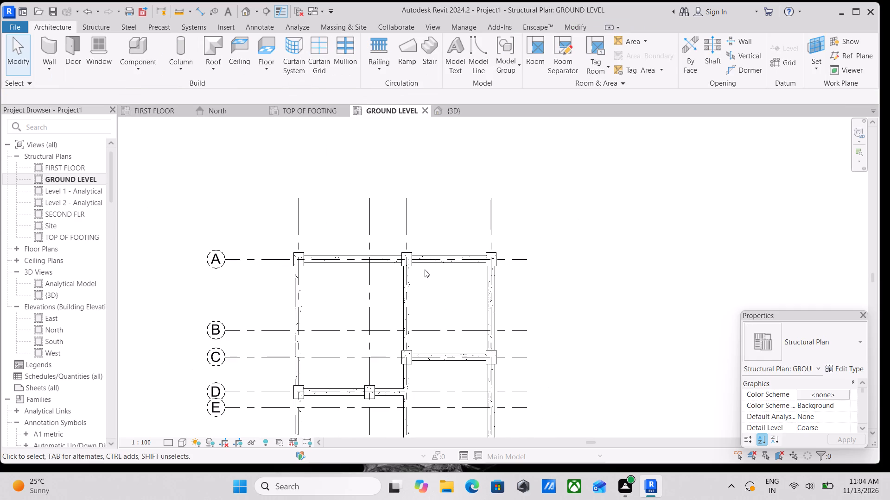
# Compare the foundation plan image in the TOP OF FOOTING plan with the beams modelled in the GROUND LEVEL plan.
pyautogui.click(291, 106)
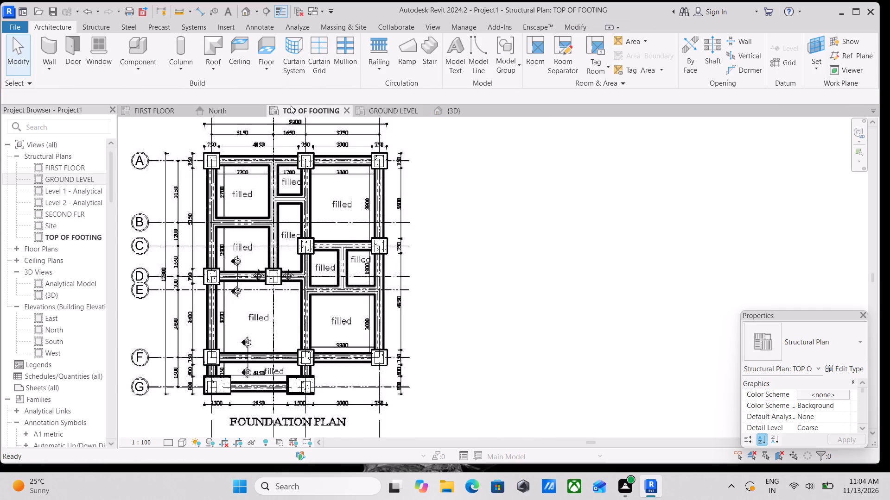
pyautogui.click(371, 112)
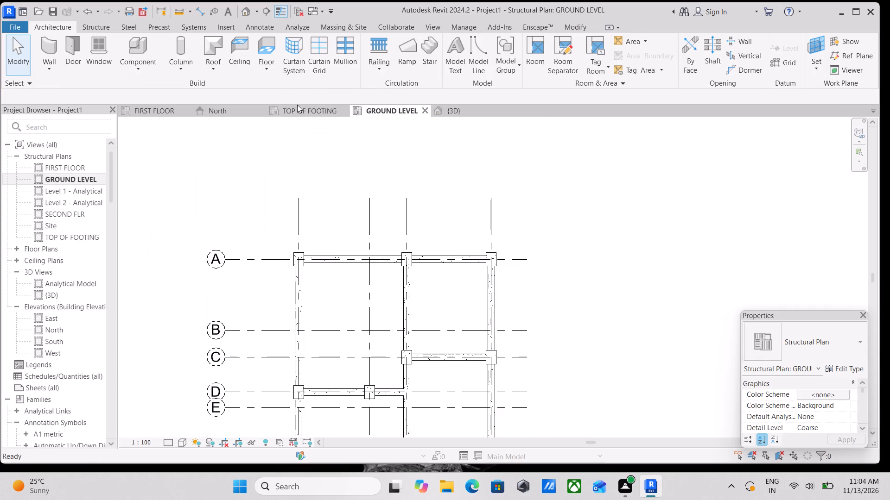
pyautogui.click(297, 107)
pyautogui.scroll(-3, 444, 283)
pyautogui.moveTo(444, 283); pyautogui.dragTo(495, 313, button='middle')
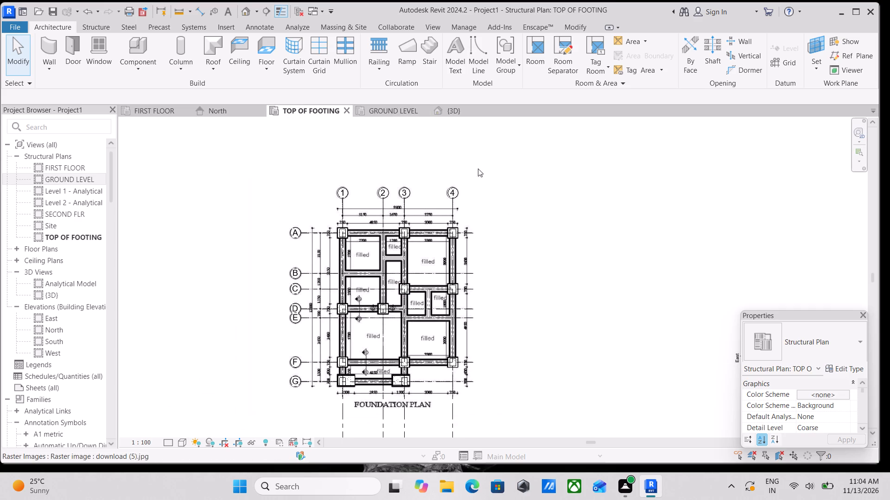
pyautogui.click(387, 104)
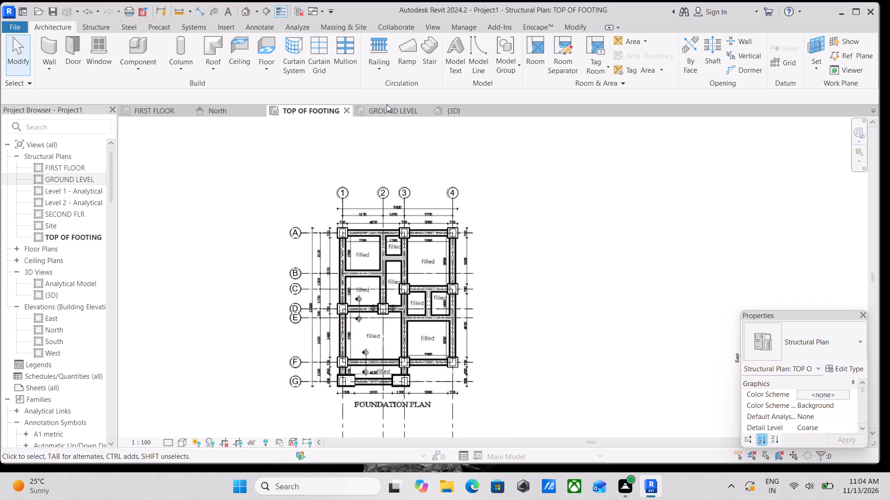
pyautogui.click(386, 111)
pyautogui.scroll(-2, 373, 459)
pyautogui.moveTo(379, 460); pyautogui.dragTo(373, 421, button='middle')
pyautogui.scroll(-1, 375, 392)
pyautogui.moveTo(375, 392); pyautogui.dragTo(404, 353, button='middle')
pyautogui.moveTo(521, 410); pyautogui.dragTo(462, 380, button='middle')
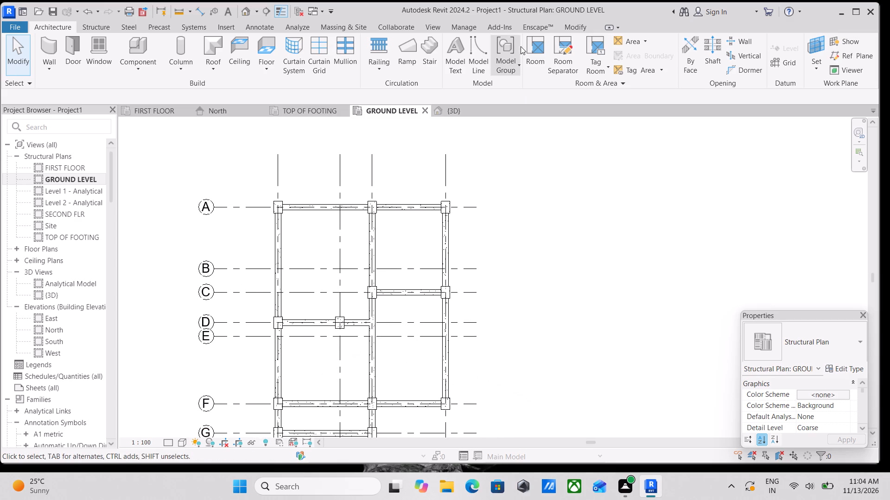
pyautogui.click(295, 109)
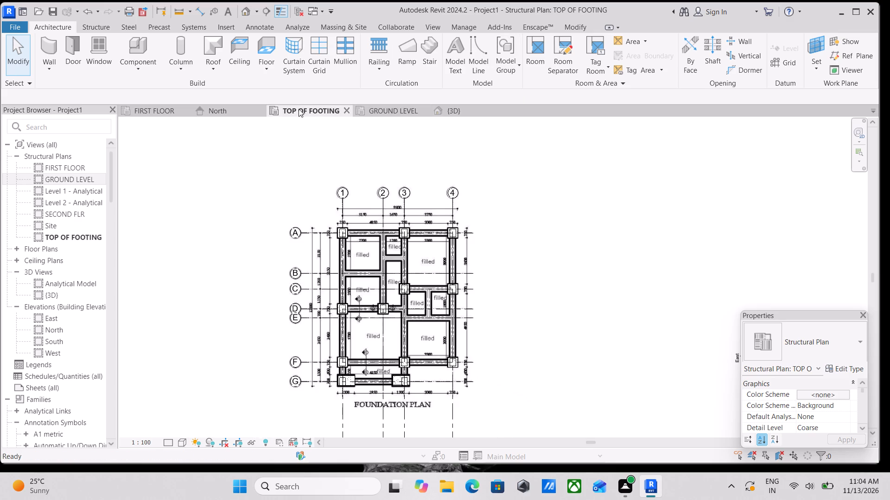
pyautogui.click(389, 109)
pyautogui.moveTo(429, 248); pyautogui.dragTo(422, 236, button='middle')
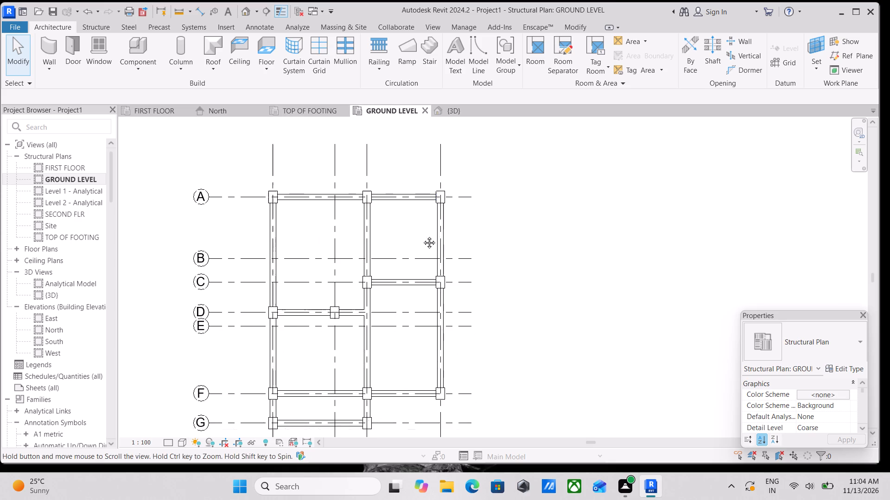
pyautogui.moveTo(422, 236); pyautogui.dragTo(416, 214, button='middle')
# Place a 300 x 600mm concrete beam about 3600 mm long on grid E at GROUND LEVEL, between the beams on grids 3 and 4.
pyautogui.write('BM')
pyautogui.scroll(4, 362, 304)
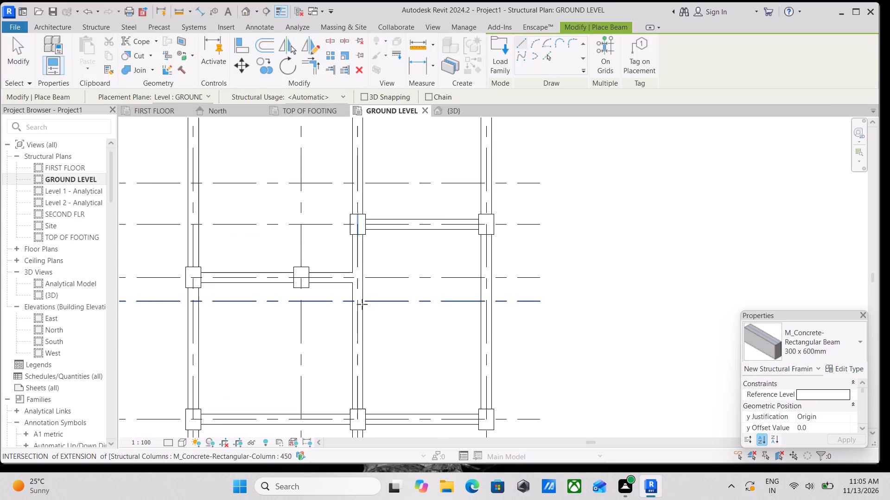
pyautogui.scroll(4, 362, 304)
pyautogui.click(362, 300)
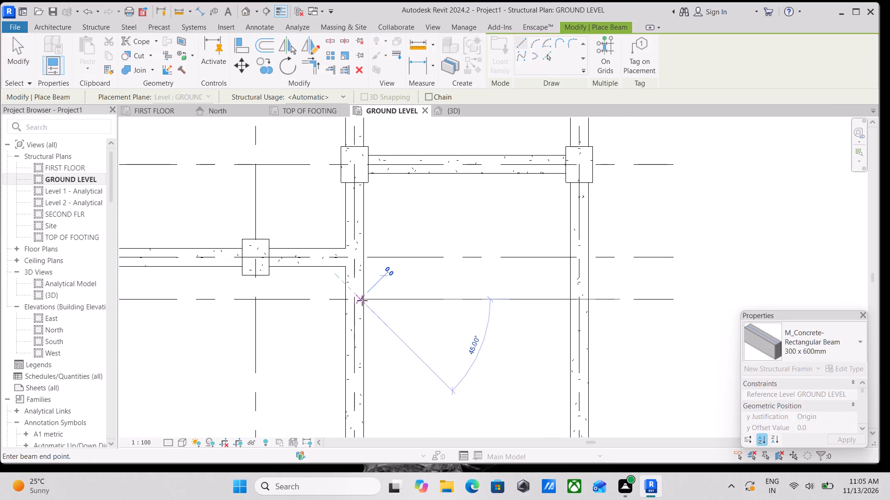
pyautogui.click(573, 300)
pyautogui.scroll(-4, 573, 300)
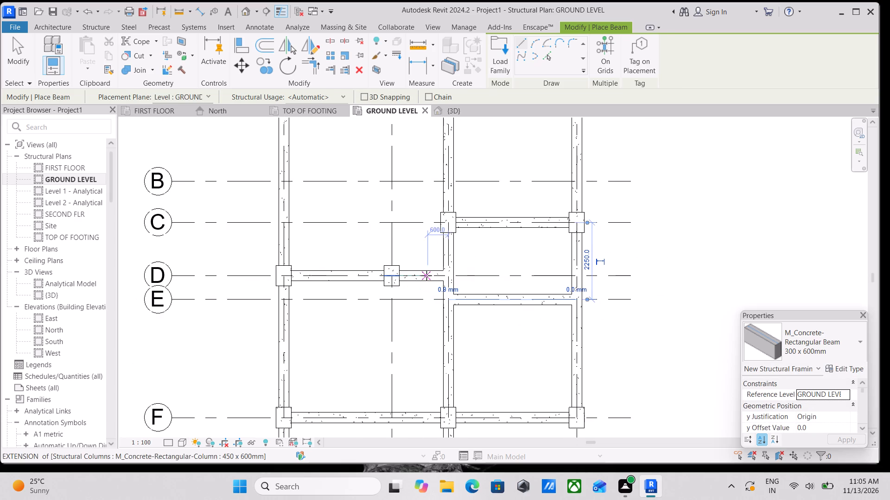
# Check the GROUND LEVEL beams against the foundation plan in TOP OF FOOTING, especially the bay between grids C and E.
pyautogui.scroll(-2, 426, 275)
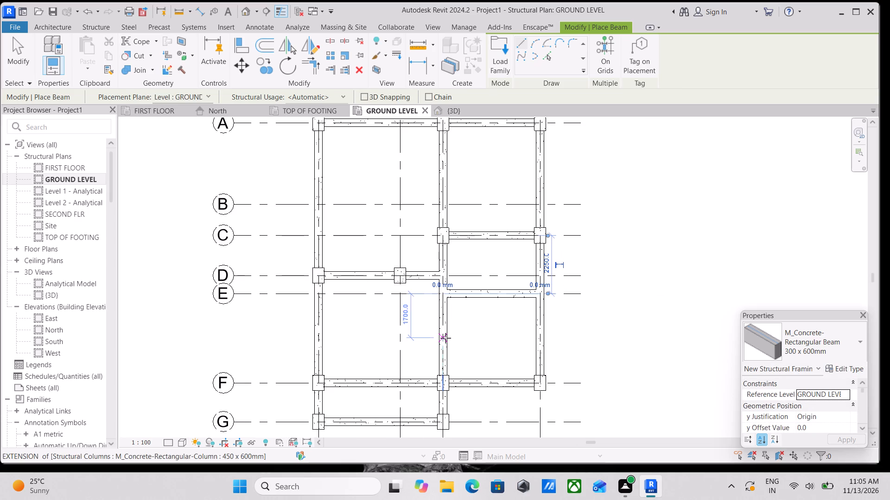
pyautogui.click(311, 108)
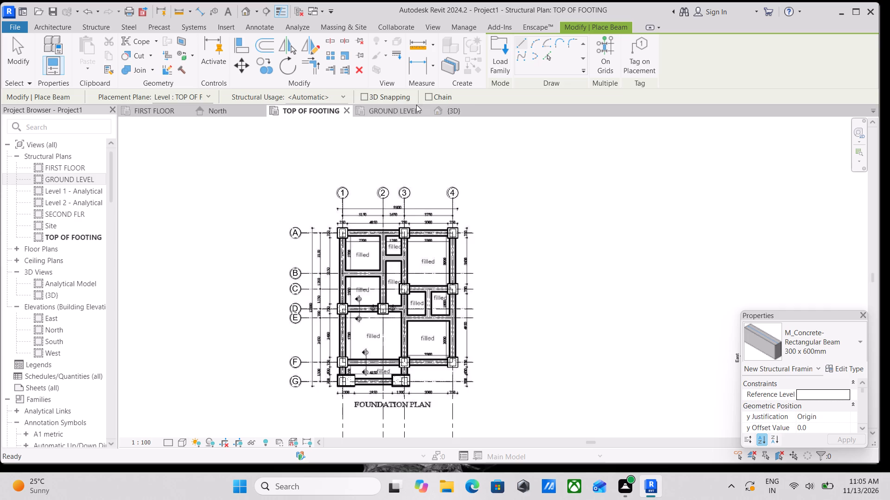
pyautogui.click(401, 110)
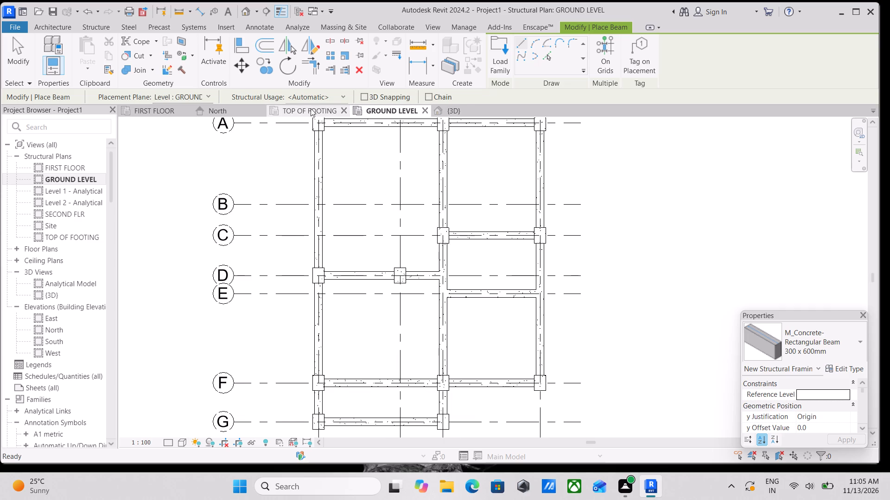
pyautogui.click(288, 111)
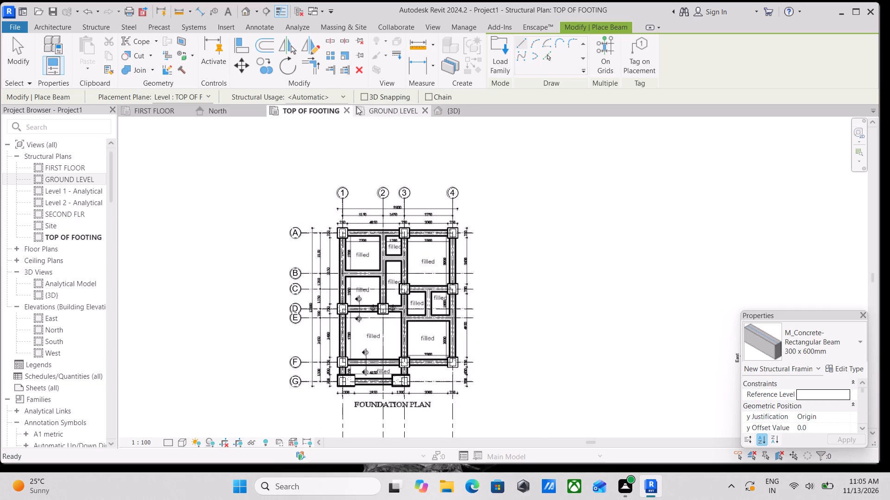
pyautogui.click(370, 107)
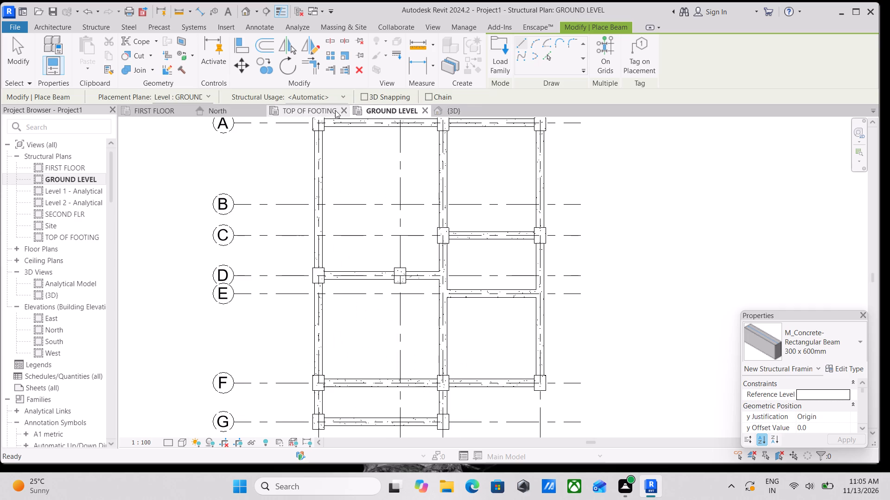
pyautogui.click(312, 109)
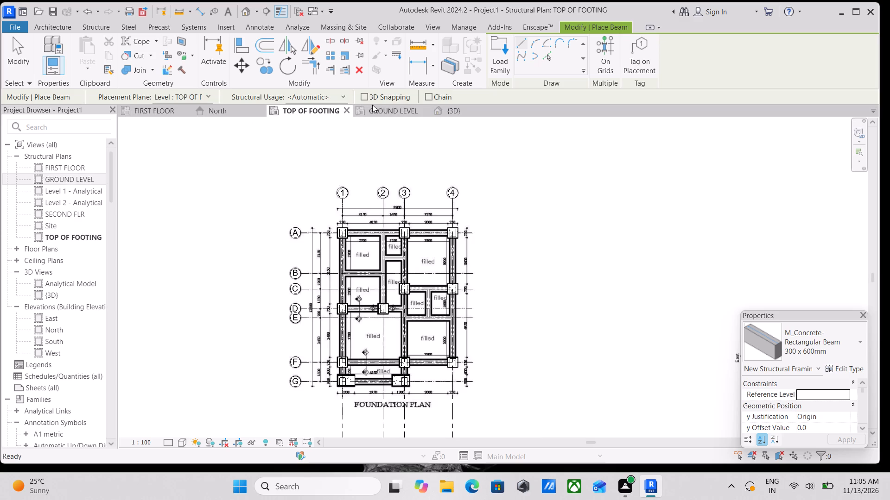
pyautogui.click(373, 105)
pyautogui.click(378, 107)
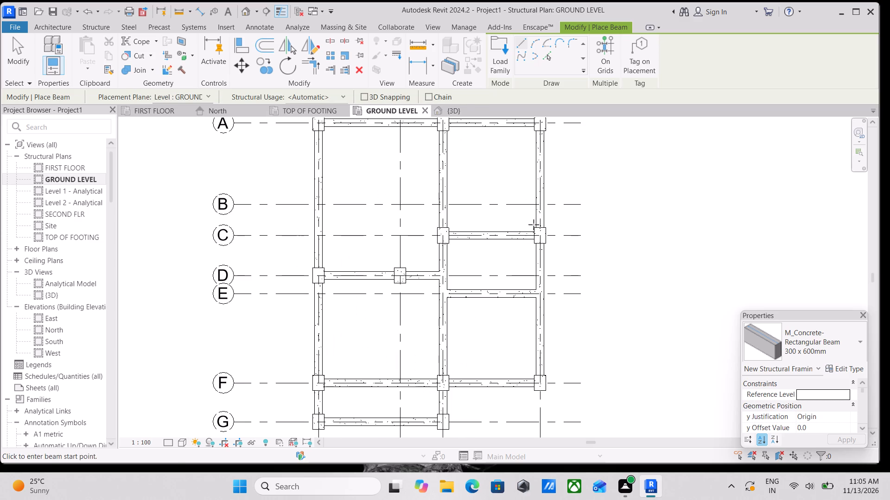
pyautogui.scroll(6, 486, 233)
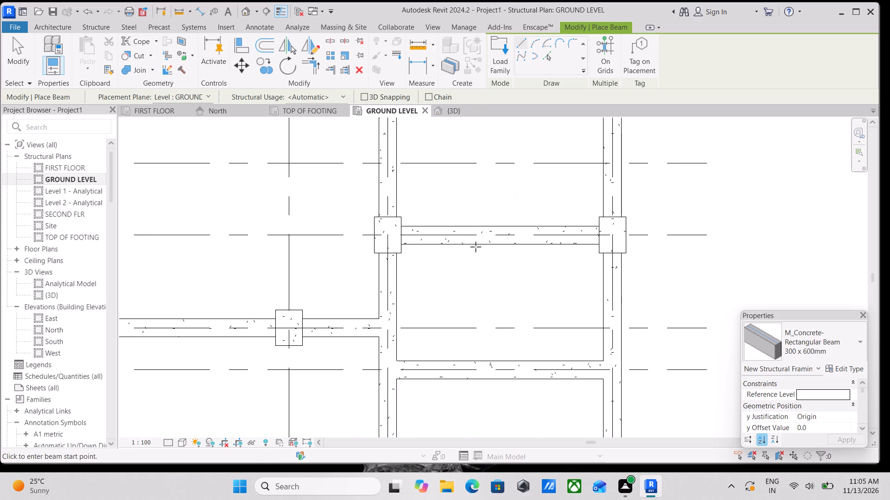
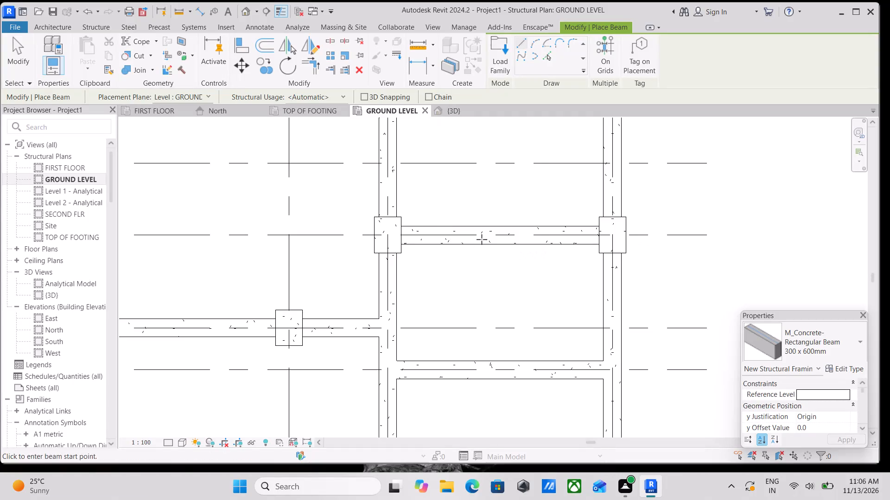
# Place a 300 x 600mm concrete beam from the grid C beam to the grid E beam, about 1840 mm from grid 4.
pyautogui.scroll(-1, 540, 239)
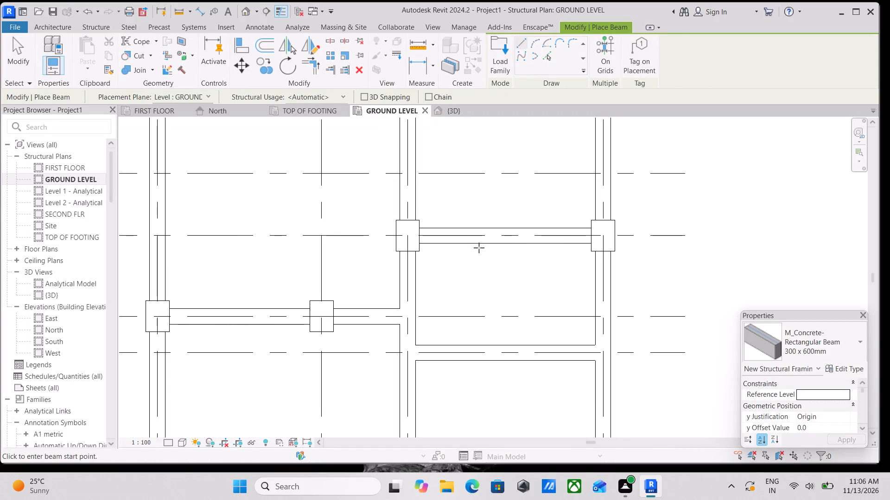
pyautogui.click(507, 243)
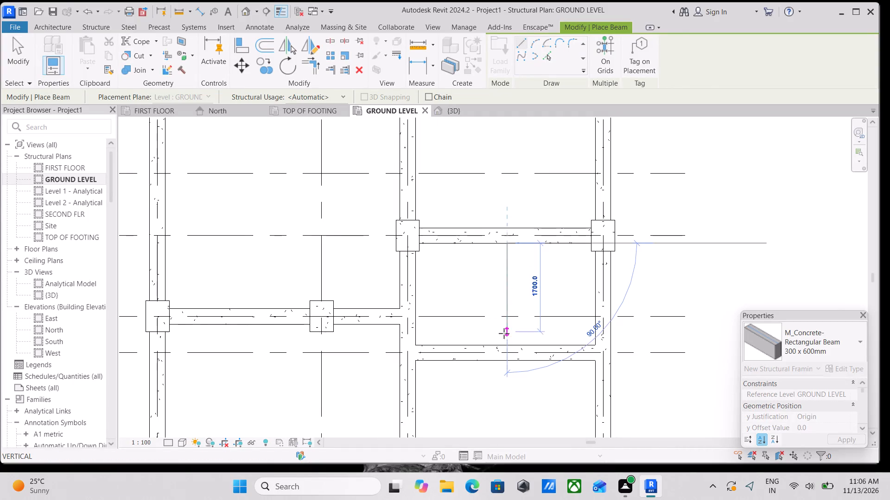
pyautogui.click(505, 347)
# Following the TOP OF FOOTING plan, place a 300 x 600mm beam on GROUND LEVEL along grid 2 from the grid A beam to the grid D column.
pyautogui.scroll(-4, 505, 347)
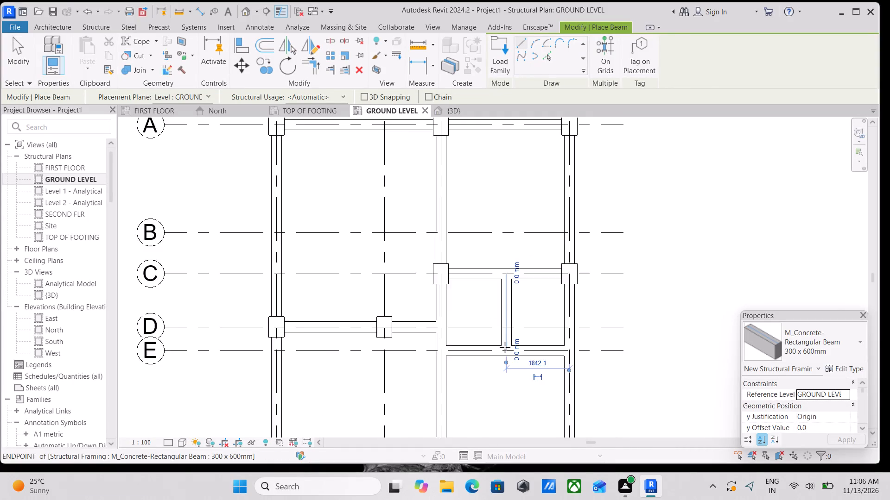
pyautogui.scroll(-5, 505, 347)
pyautogui.moveTo(460, 317); pyautogui.dragTo(388, 306, button='middle')
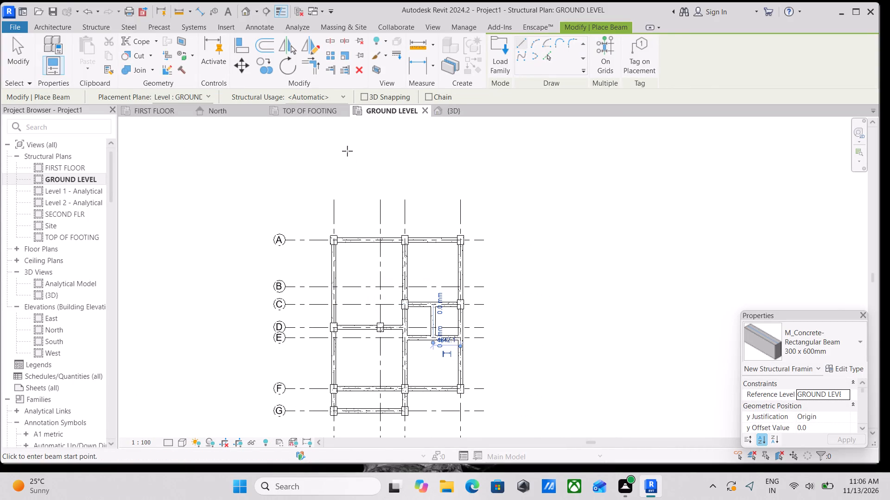
pyautogui.click(318, 108)
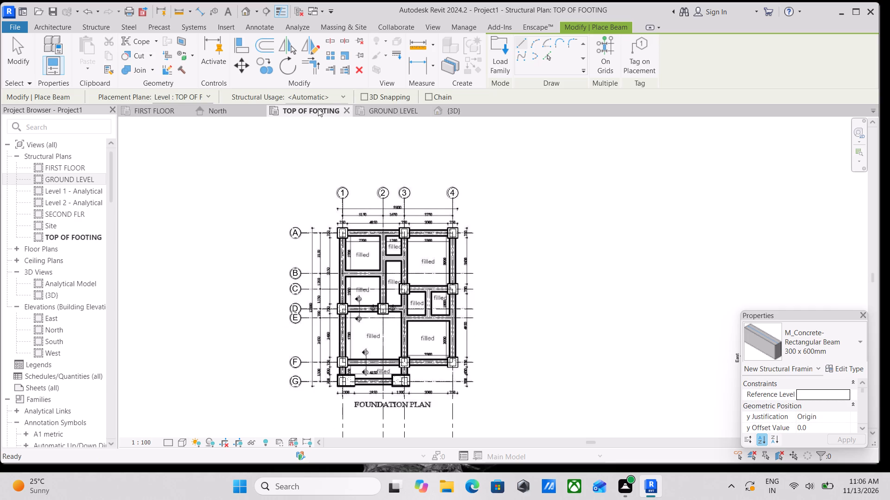
pyautogui.click(384, 110)
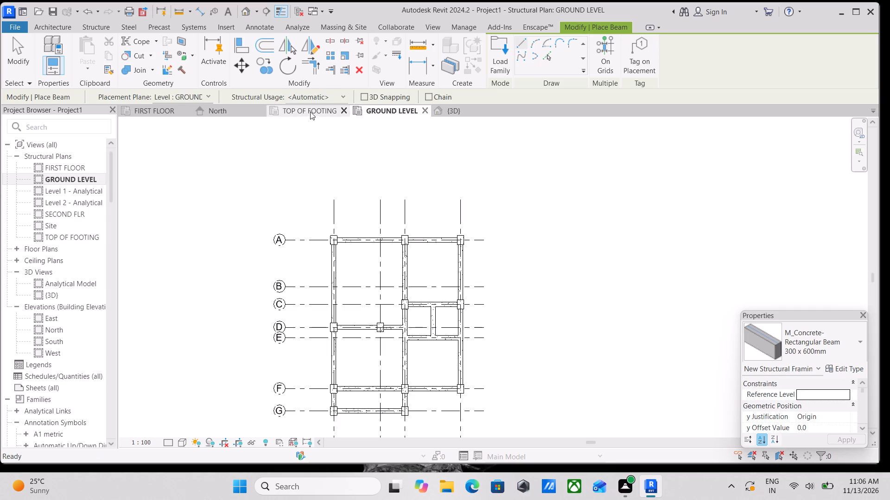
pyautogui.click(310, 108)
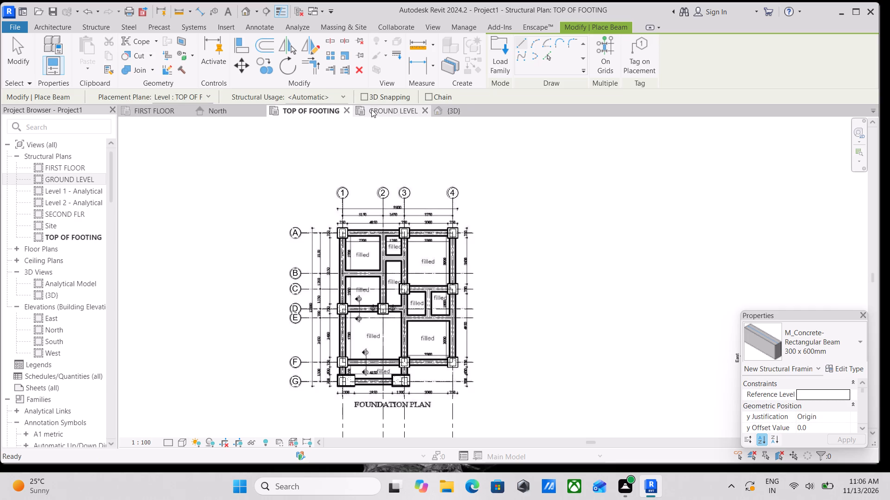
pyautogui.click(372, 109)
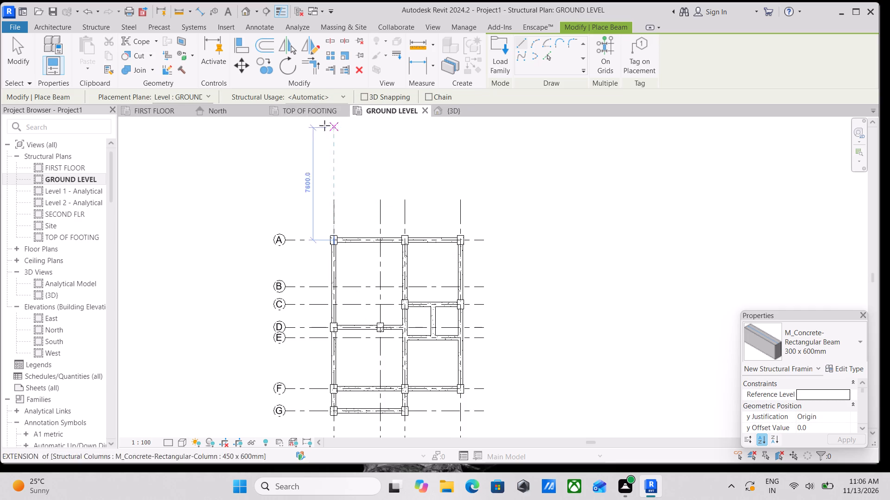
pyautogui.click(299, 106)
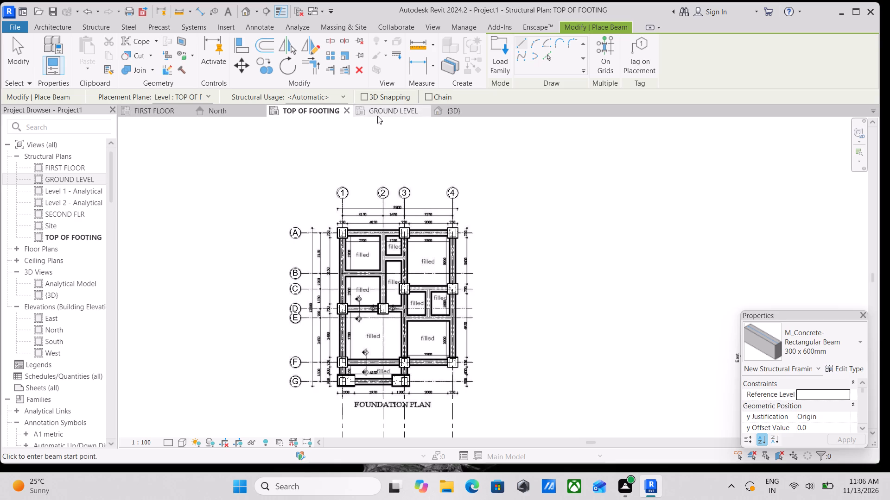
pyautogui.click(383, 112)
pyautogui.scroll(1, 388, 247)
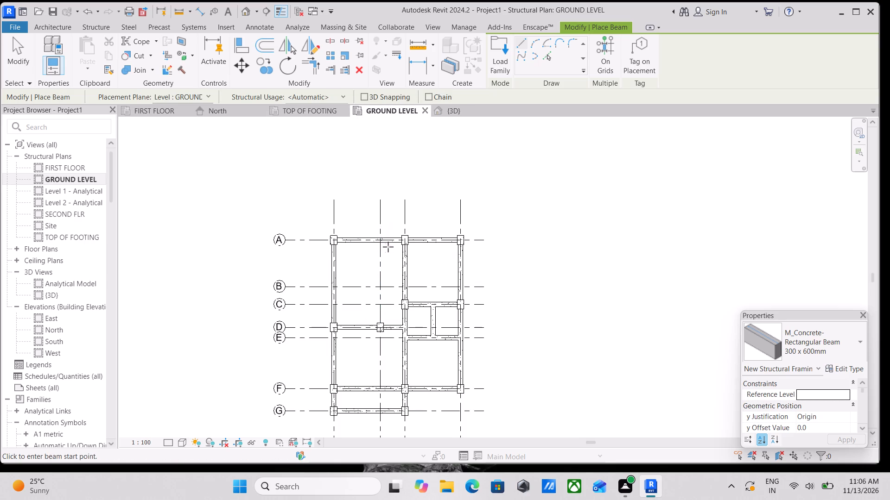
pyautogui.scroll(9, 384, 248)
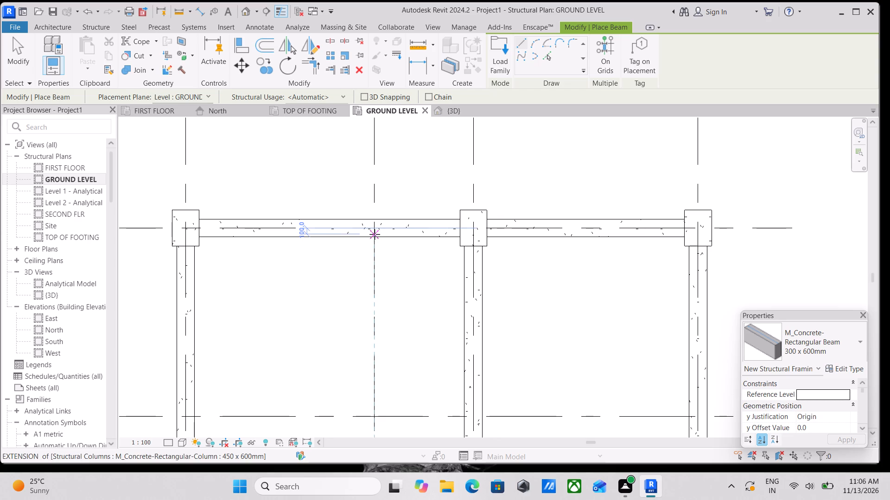
pyautogui.click(375, 234)
pyautogui.scroll(-1, 355, 349)
pyautogui.moveTo(355, 349); pyautogui.dragTo(387, 245, button='middle')
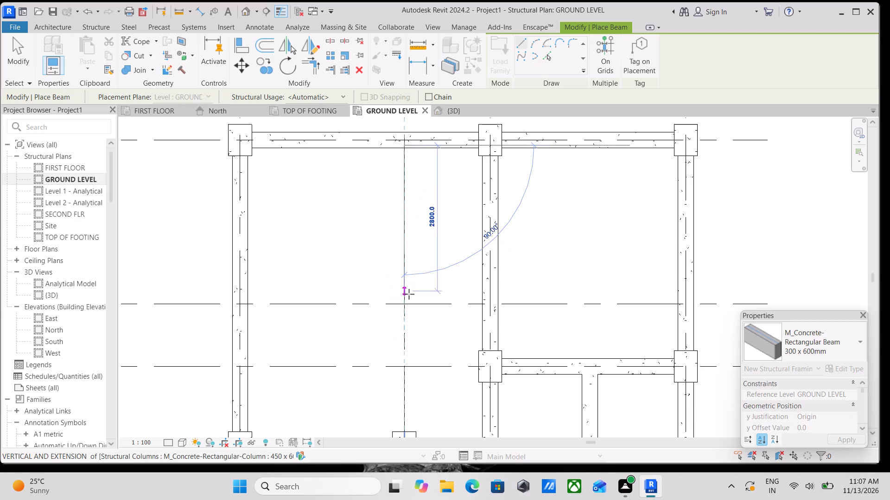
pyautogui.scroll(-1, 407, 294)
pyautogui.moveTo(407, 294); pyautogui.dragTo(413, 263, button='middle')
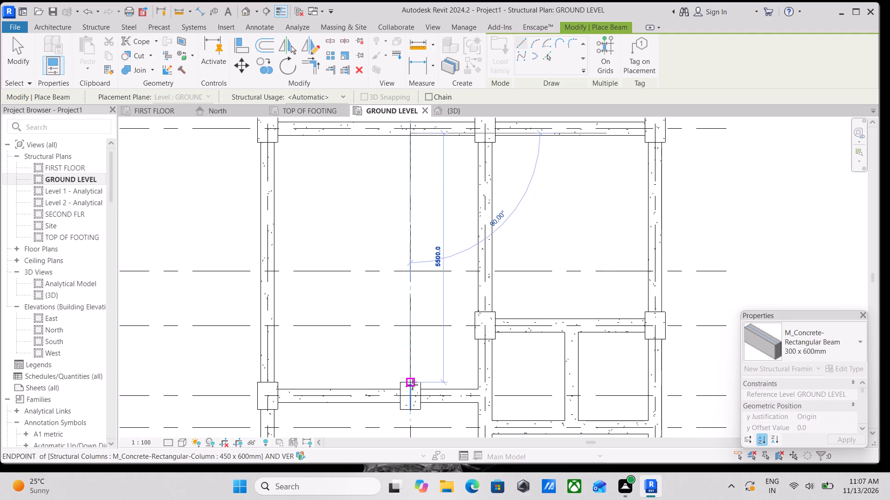
pyautogui.click(413, 385)
# Check the TOP OF FOOTING plan and place a 300 x 600mm beam on GROUND LEVEL along grid B between grids 2 and 1.
pyautogui.scroll(-4, 417, 296)
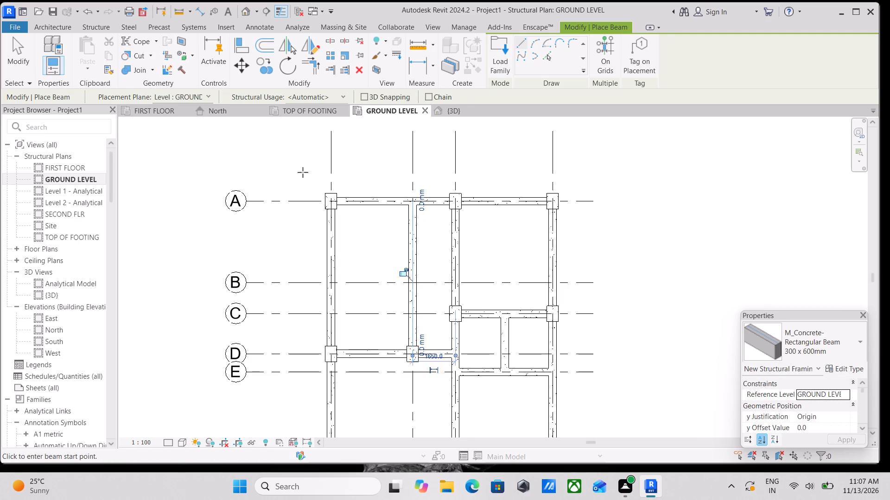
pyautogui.click(316, 107)
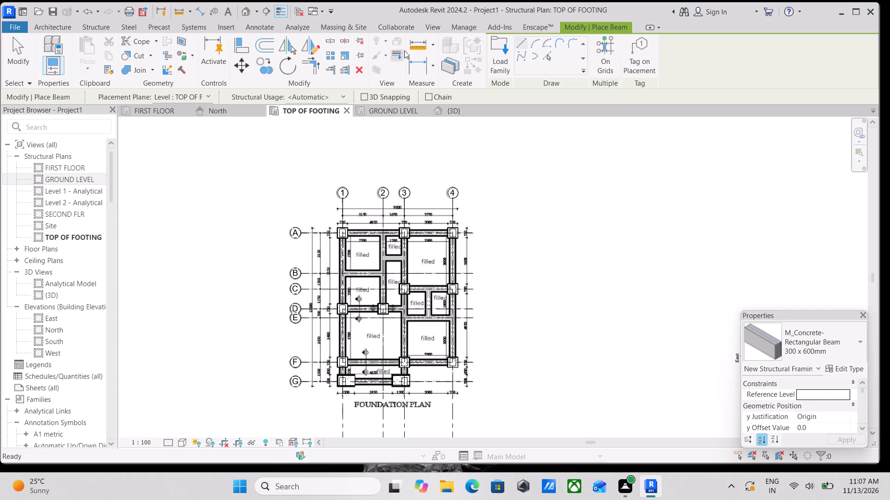
pyautogui.click(381, 106)
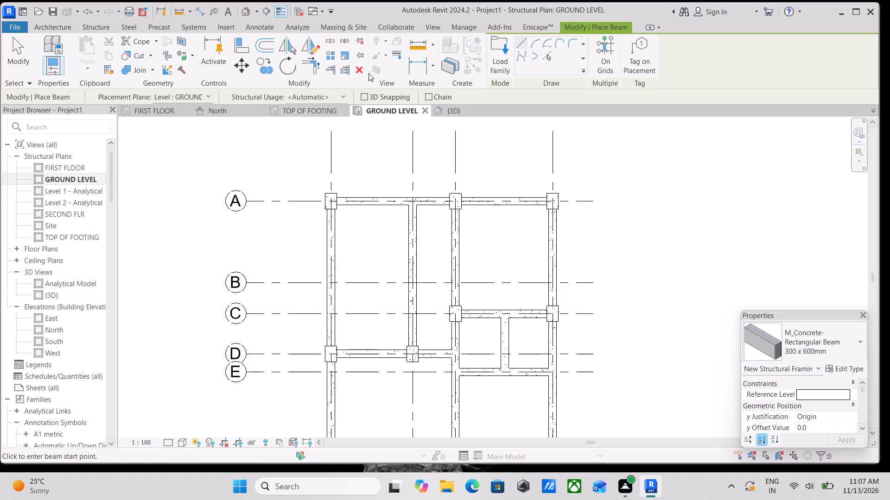
pyautogui.click(327, 112)
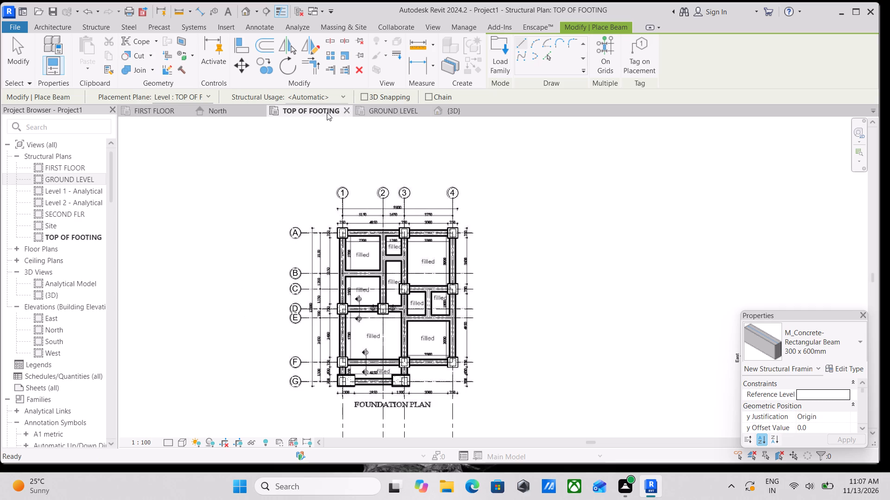
pyautogui.click(375, 111)
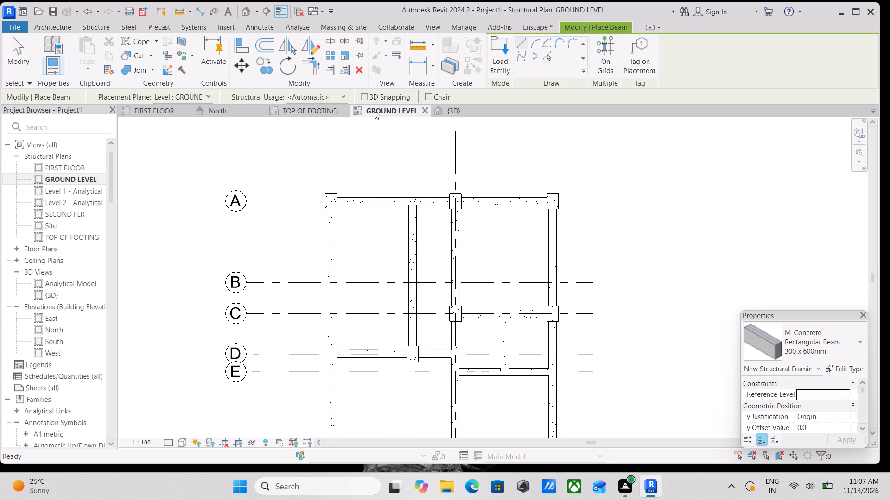
pyautogui.click(311, 106)
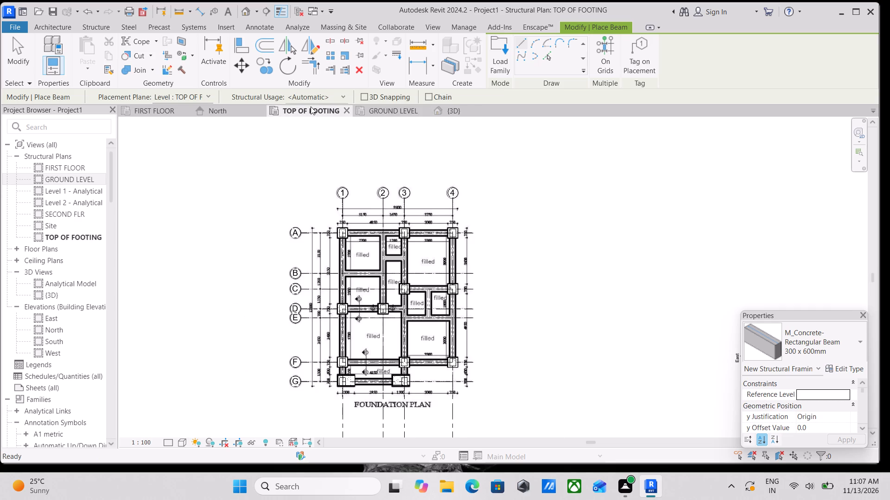
pyautogui.click(366, 109)
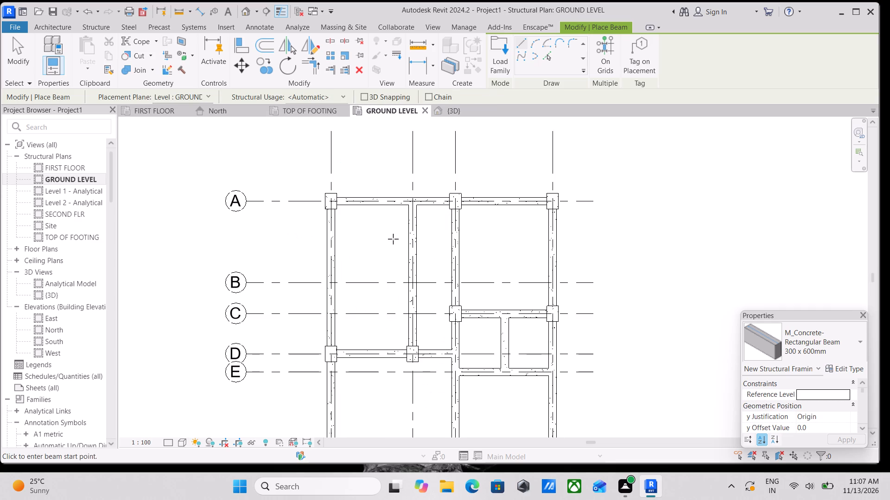
pyautogui.scroll(3, 404, 275)
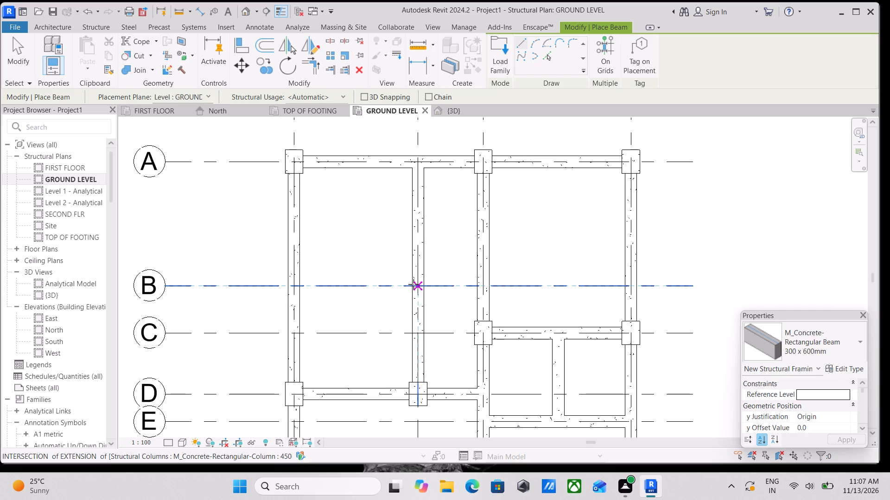
pyautogui.click(413, 284)
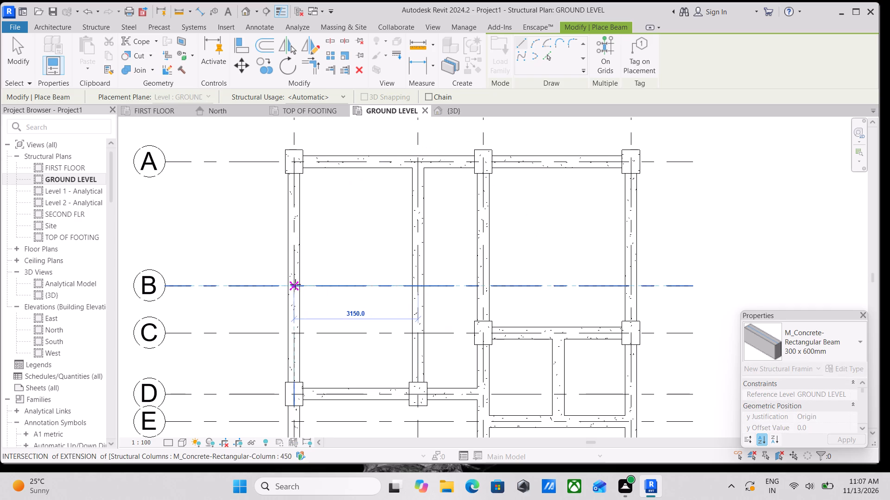
pyautogui.click(296, 284)
pyautogui.scroll(-2, 426, 191)
pyautogui.middleClick(445, 235)
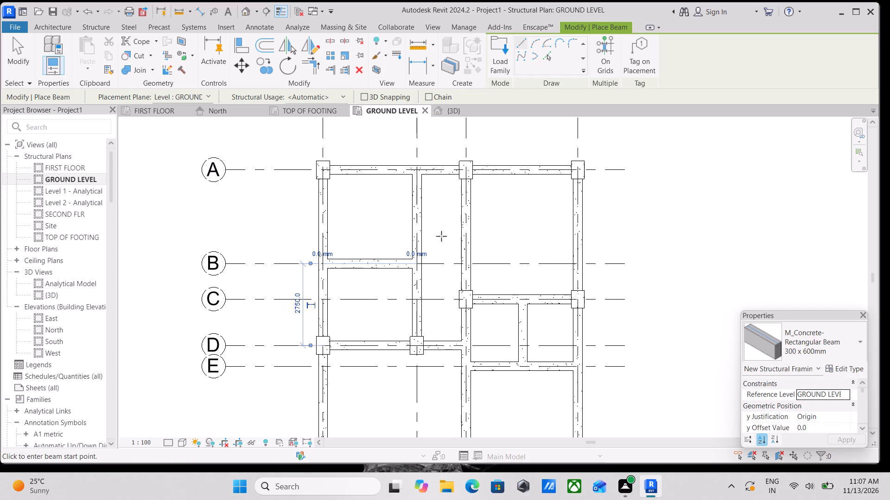
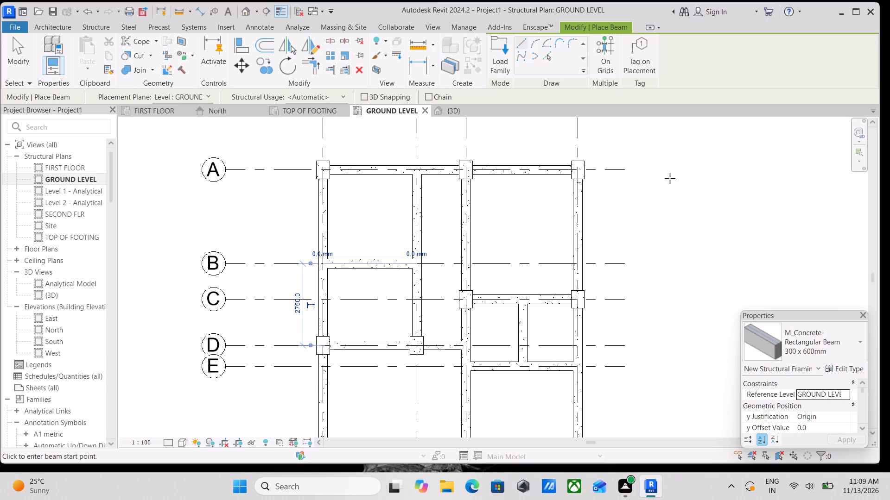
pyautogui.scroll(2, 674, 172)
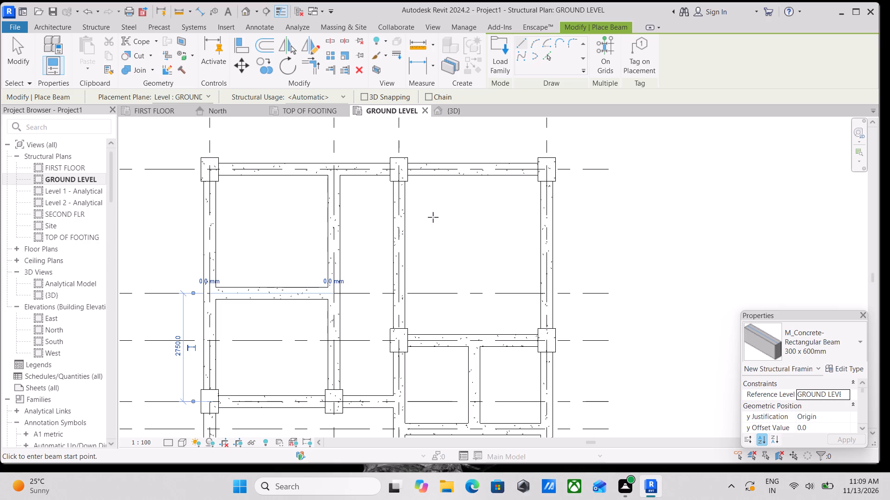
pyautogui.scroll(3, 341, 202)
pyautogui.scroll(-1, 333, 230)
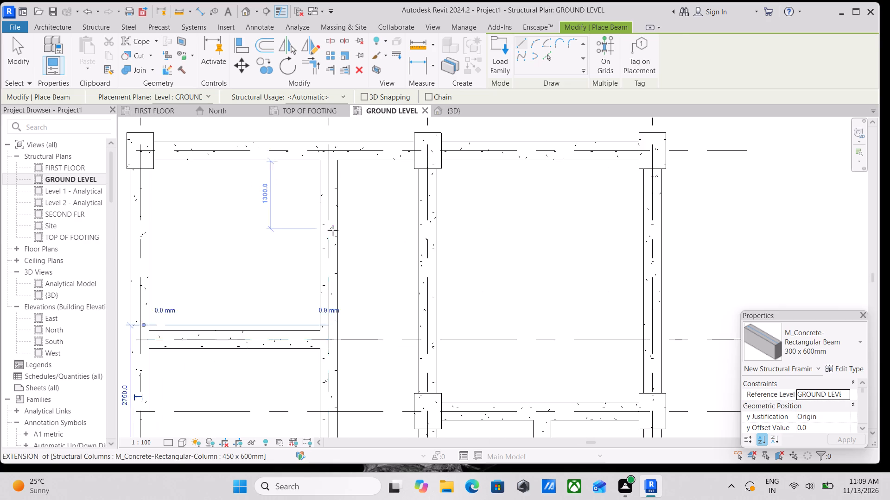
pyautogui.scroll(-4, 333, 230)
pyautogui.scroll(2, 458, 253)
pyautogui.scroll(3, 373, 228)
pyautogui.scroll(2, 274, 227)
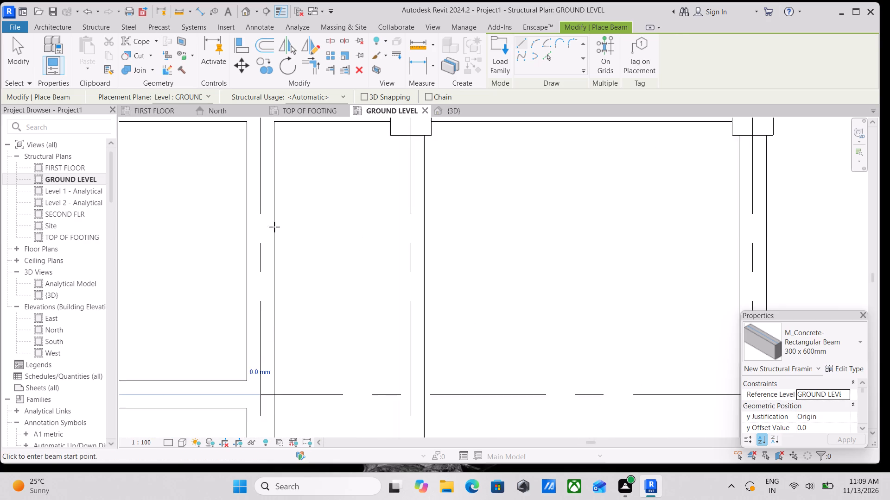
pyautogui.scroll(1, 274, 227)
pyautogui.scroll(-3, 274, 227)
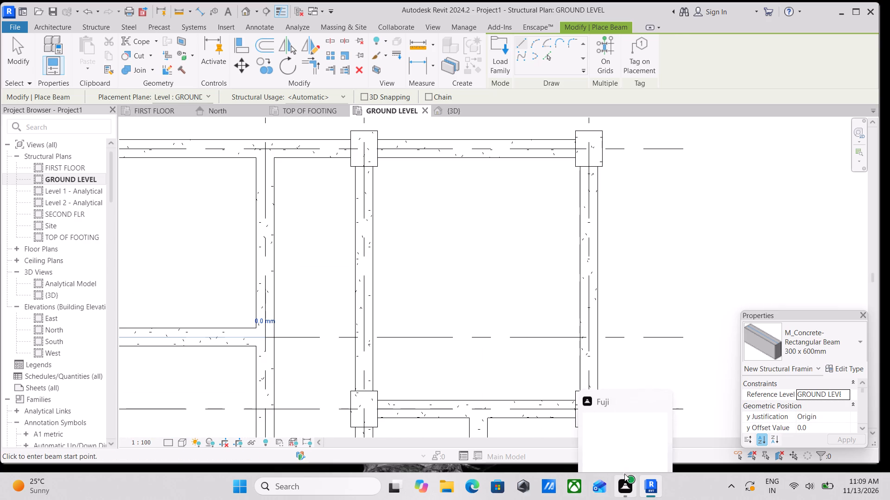
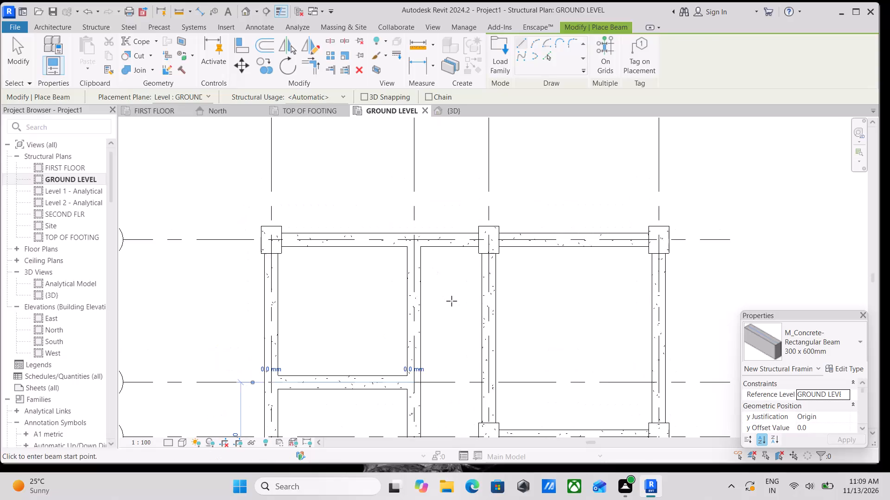
# Place a 300 x 600 mm concrete beam between grids 2 and 3, parallel to grid A and about 1750 mm from it.
pyautogui.moveTo(451, 301); pyautogui.dragTo(418, 247, button='middle')
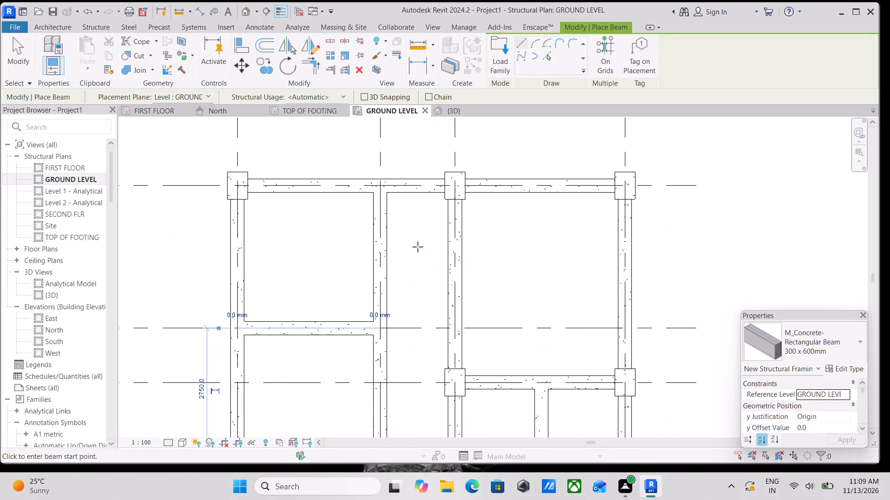
pyautogui.scroll(-2, 376, 257)
pyautogui.moveTo(376, 257); pyautogui.dragTo(389, 344, button='middle')
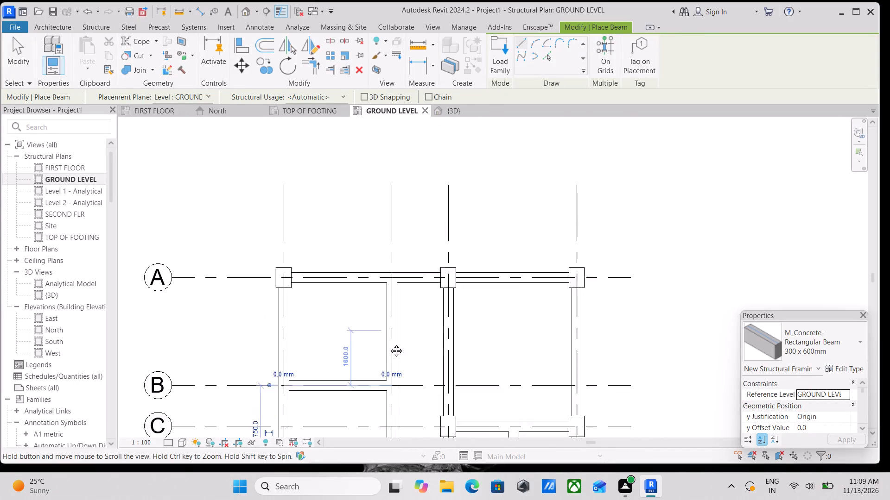
pyautogui.moveTo(389, 344); pyautogui.dragTo(375, 404, button='middle')
pyautogui.scroll(-1, 418, 350)
pyautogui.moveTo(418, 350); pyautogui.dragTo(413, 290, button='middle')
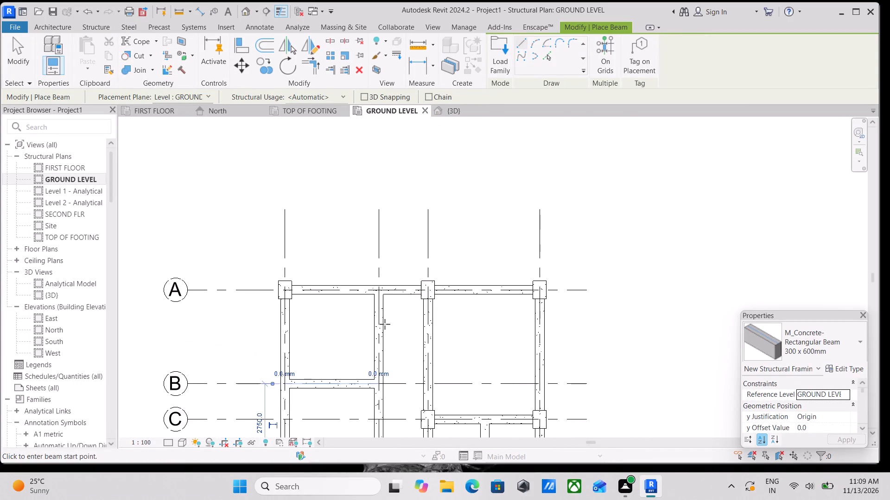
pyautogui.scroll(3, 385, 324)
pyautogui.moveTo(385, 324); pyautogui.dragTo(400, 300, button='middle')
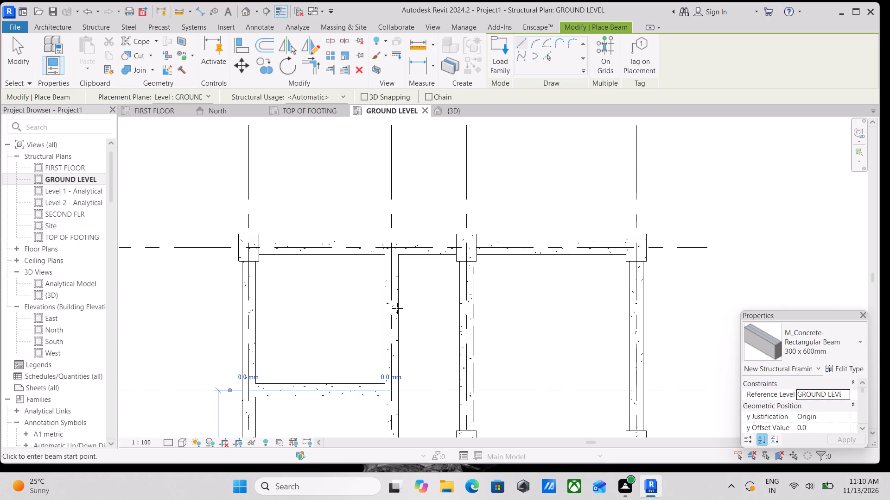
pyautogui.scroll(-5, 397, 308)
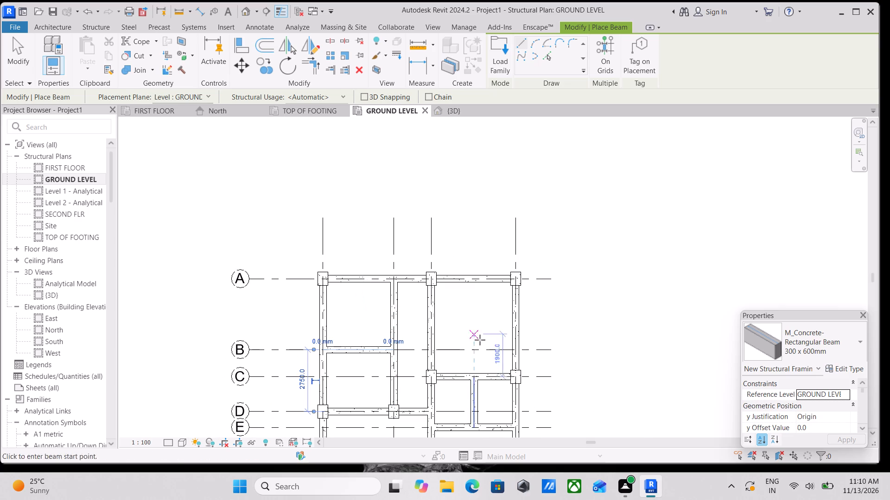
pyautogui.click(308, 107)
pyautogui.click(369, 106)
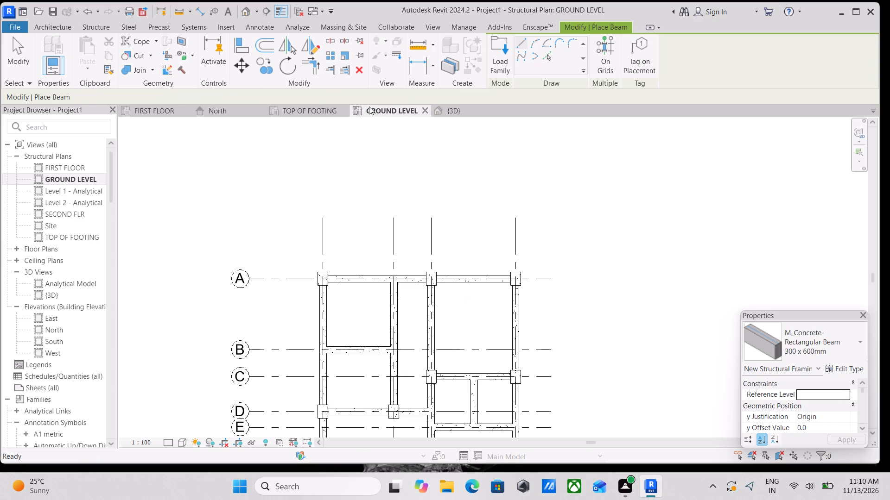
pyautogui.scroll(4, 424, 291)
pyautogui.scroll(3, 384, 335)
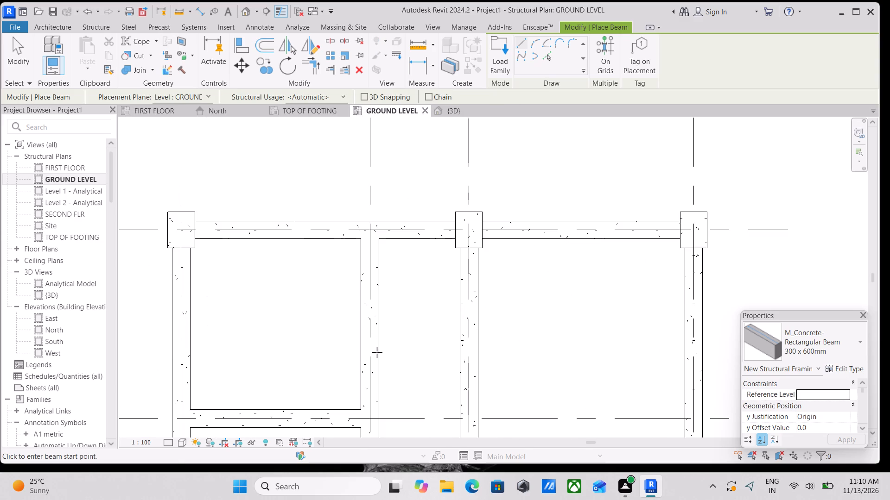
pyautogui.click(375, 332)
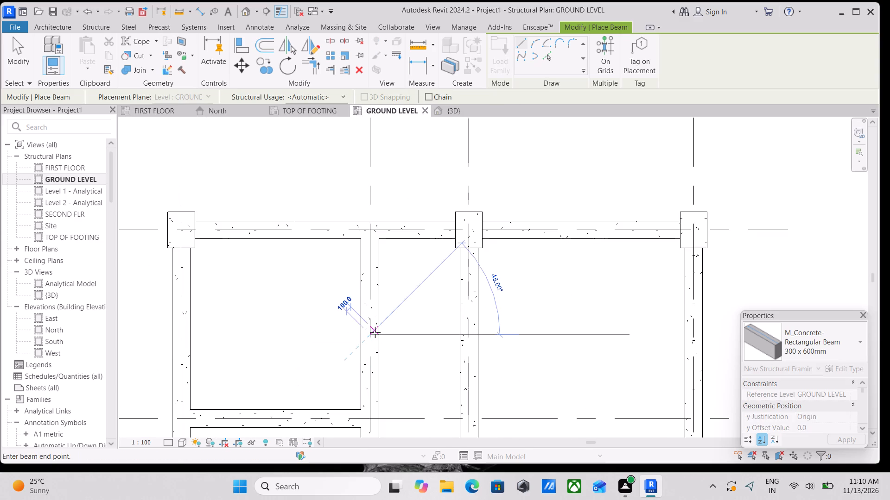
pyautogui.click(464, 332)
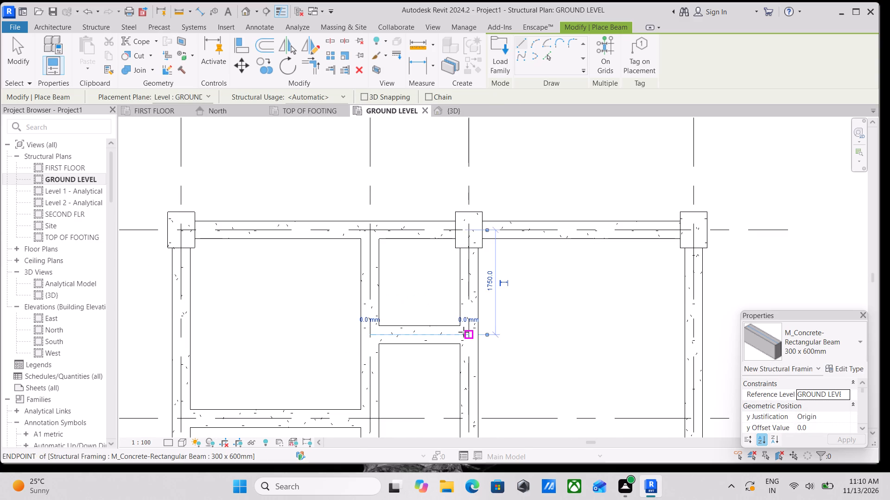
# Compare the beam layout on the GROUND LEVEL plan with the foundation plan in the TOP OF FOOTING view, and end beam placement.
pyautogui.scroll(-3, 464, 332)
pyautogui.click(304, 112)
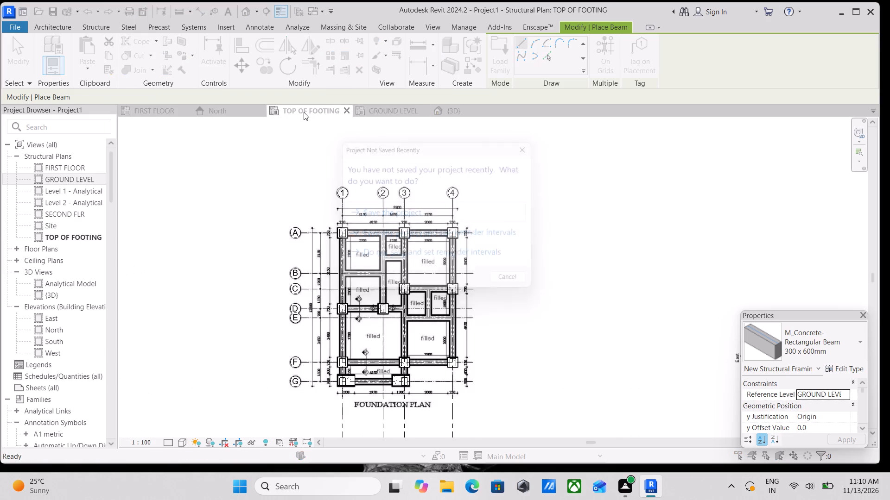
pyautogui.click(542, 144)
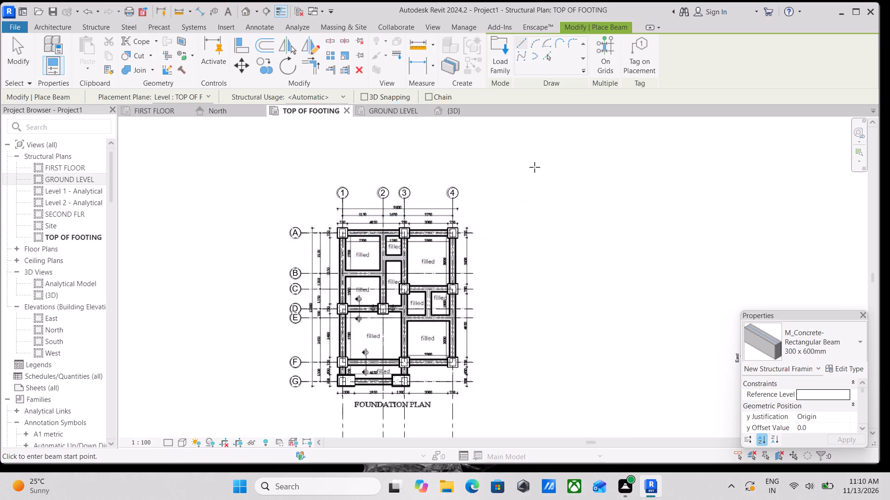
pyautogui.click(381, 108)
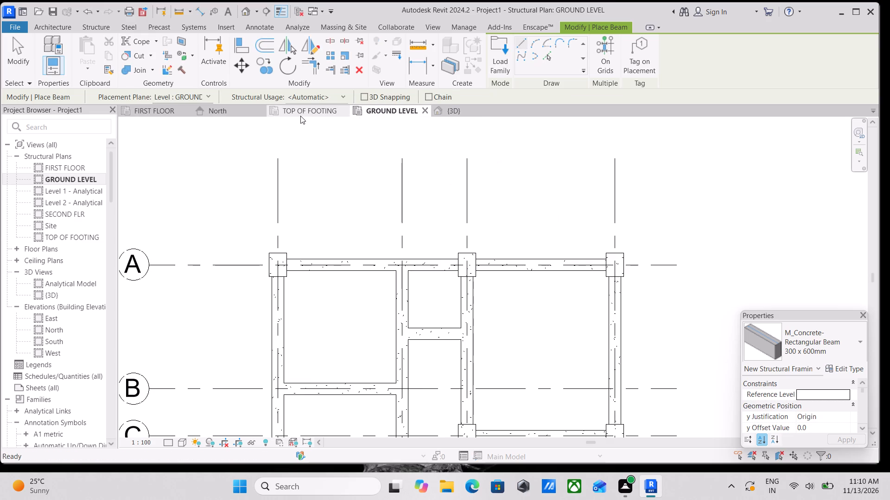
pyautogui.click(303, 112)
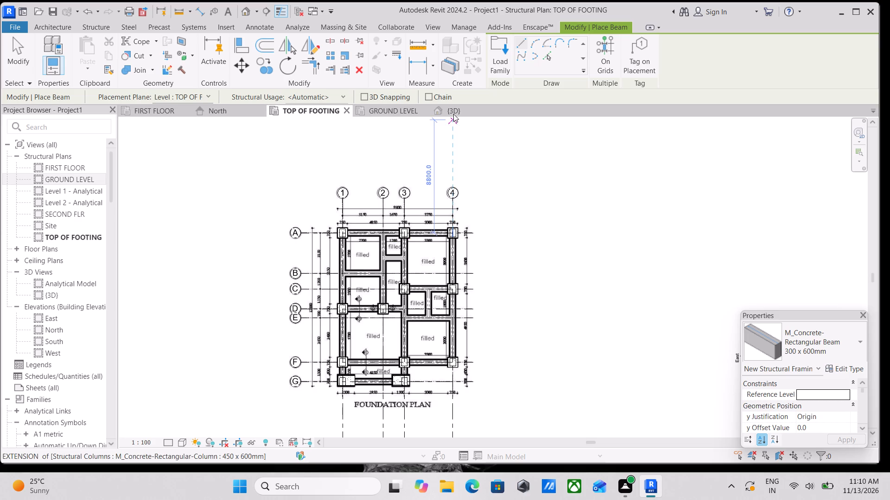
pyautogui.click(397, 106)
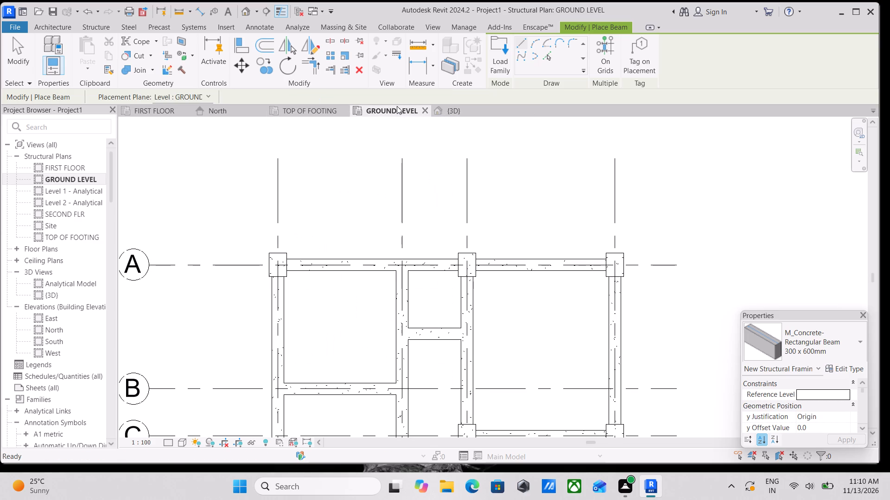
pyautogui.scroll(-3, 397, 106)
pyautogui.scroll(-3, 441, 374)
pyautogui.scroll(-1, 476, 350)
pyautogui.moveTo(476, 350); pyautogui.dragTo(443, 245, button='middle')
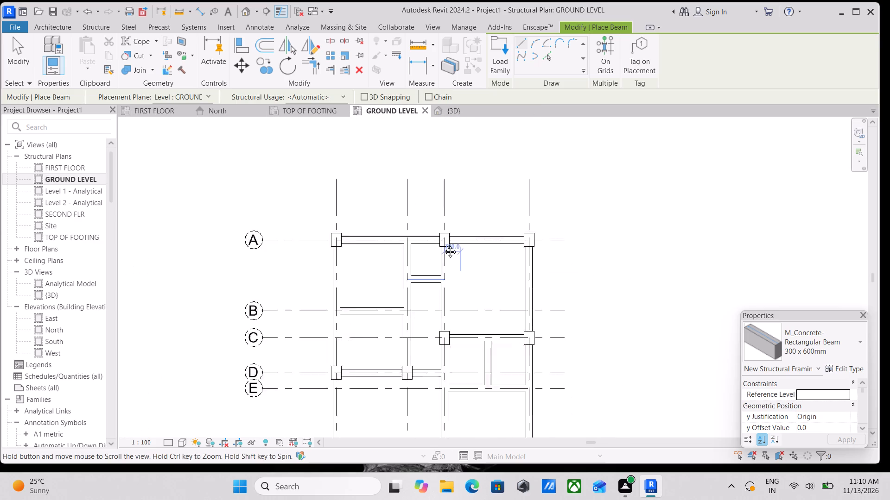
pyautogui.moveTo(443, 245); pyautogui.dragTo(420, 211, button='middle')
pyautogui.click(294, 108)
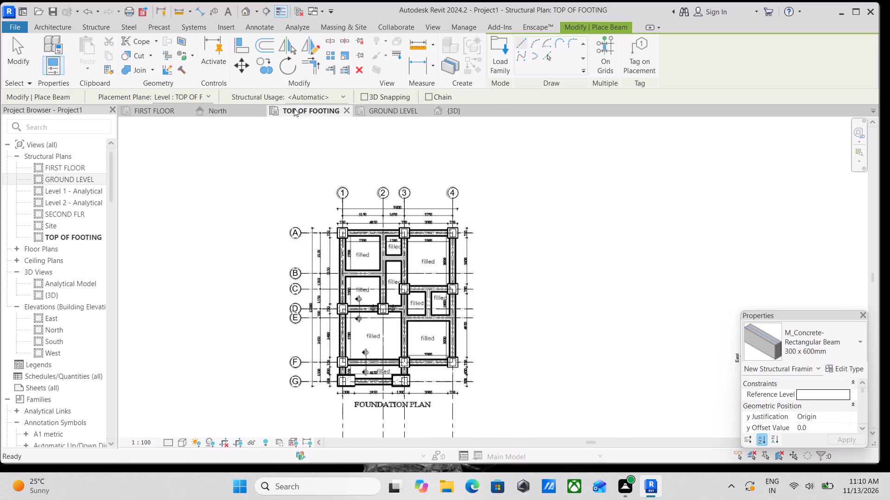
pyautogui.click(365, 111)
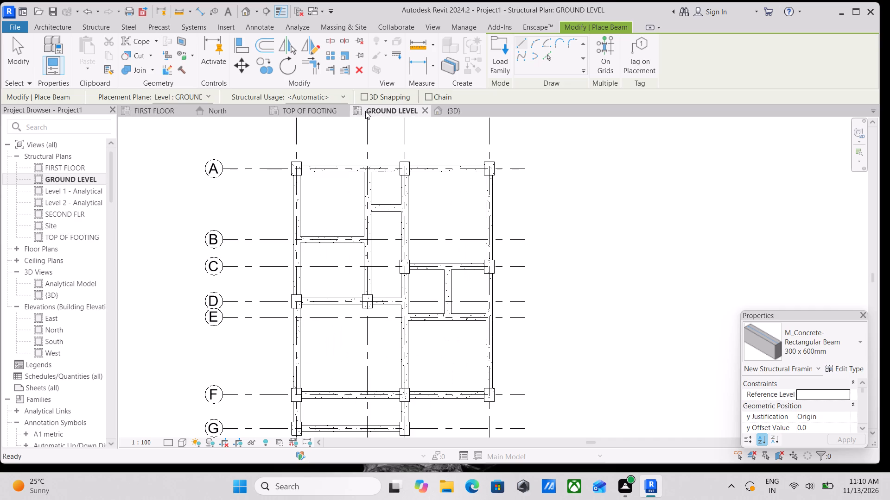
pyautogui.scroll(-2, 380, 236)
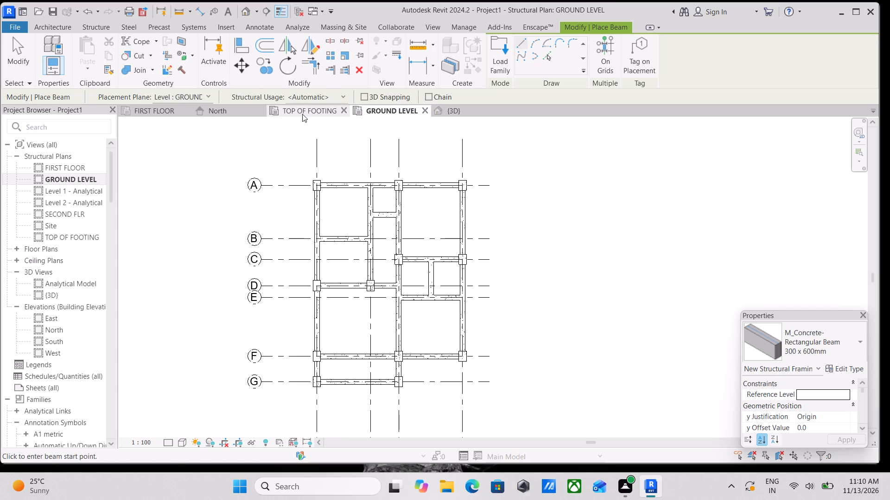
pyautogui.click(302, 110)
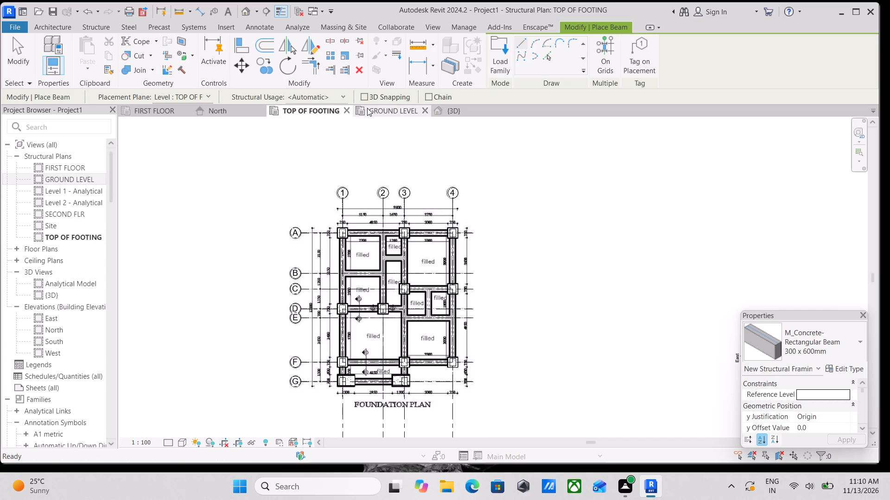
pyautogui.click(367, 108)
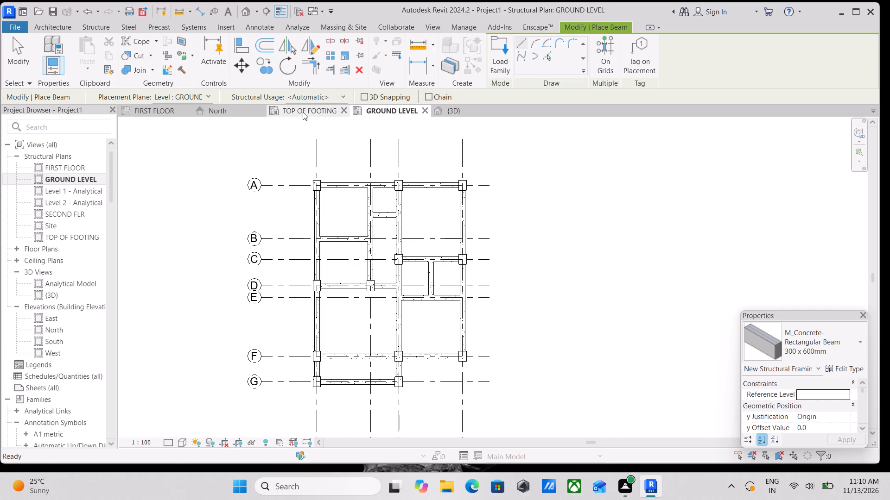
pyautogui.click(304, 112)
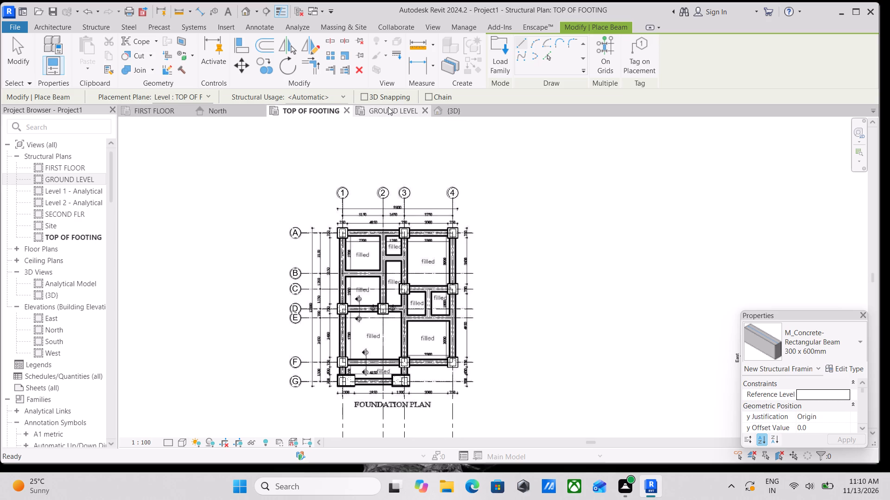
pyautogui.click(388, 107)
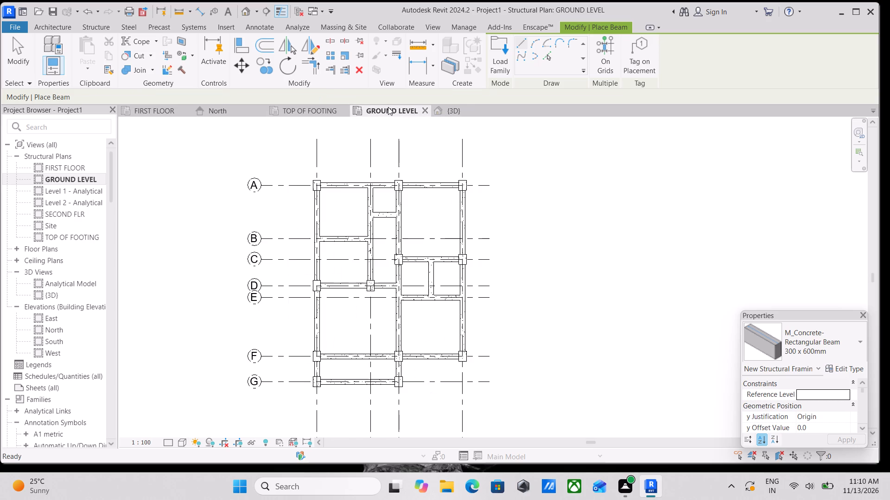
pyautogui.click(316, 109)
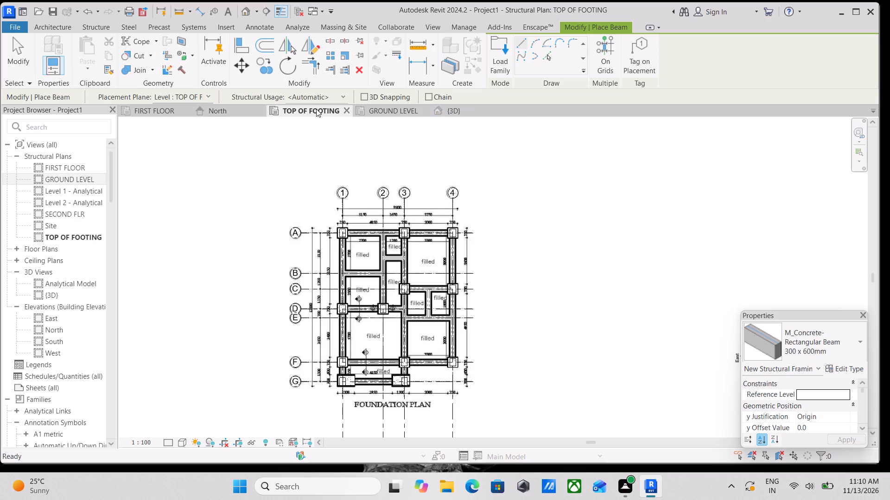
pyautogui.click(392, 113)
pyautogui.moveTo(387, 227); pyautogui.dragTo(405, 224, button='middle')
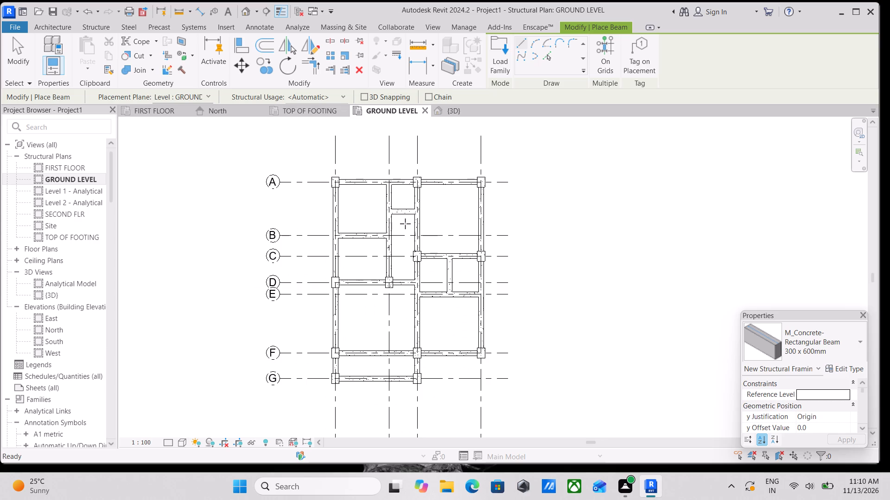
pyautogui.press('Escape')
pyautogui.press('Escape')
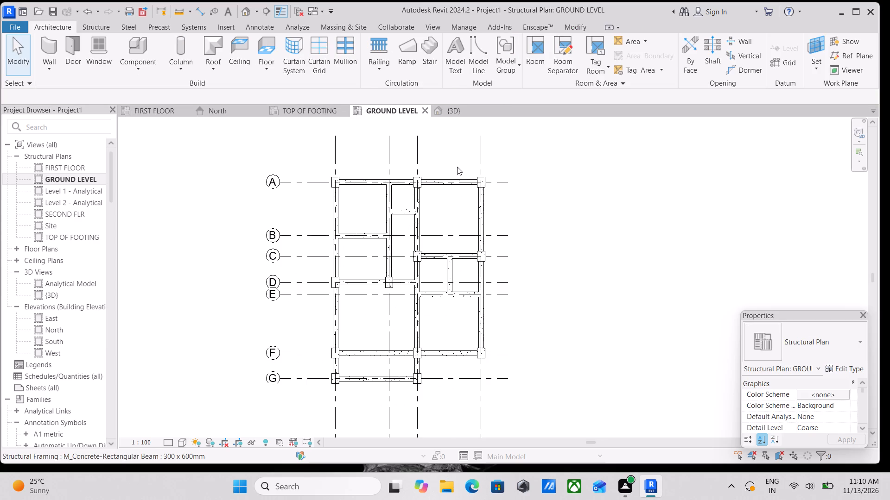
# Examine the beams, columns and footings in the 3D view from several sides and from the top.
pyautogui.click(451, 116)
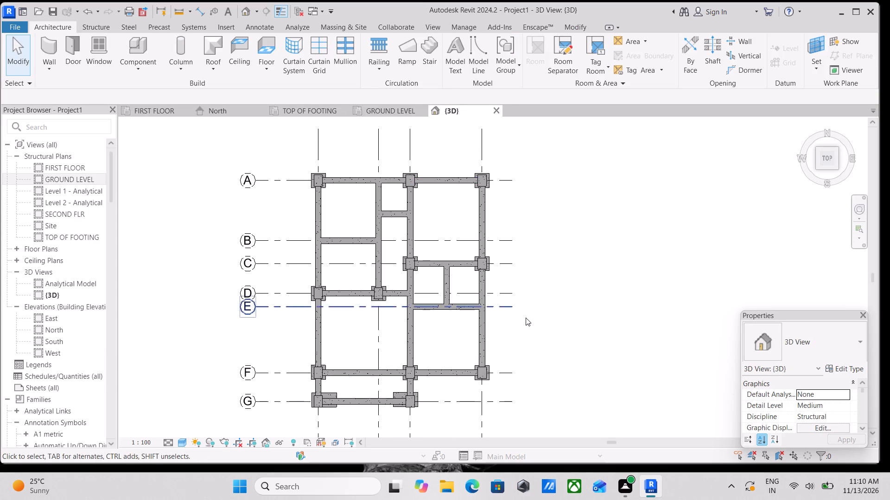
pyautogui.scroll(-2, 543, 337)
pyautogui.keyDown('shift'); pyautogui.moveTo(506, 397); pyautogui.dragTo(514, 376, button='middle'); pyautogui.keyUp('shift')
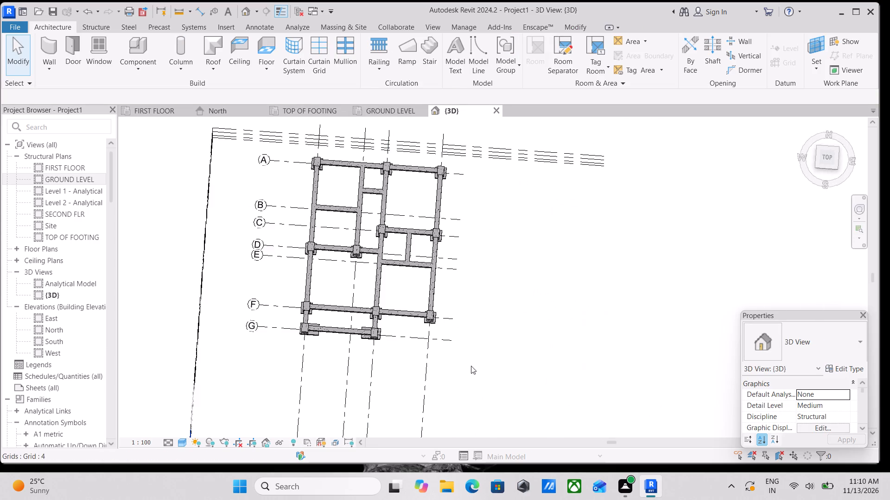
pyautogui.moveTo(471, 366); pyautogui.dragTo(201, 269, button='middle')
pyautogui.keyDown('shift'); pyautogui.moveTo(373, 332); pyautogui.dragTo(506, 277, button='middle'); pyautogui.keyUp('shift')
pyautogui.keyDown('shift'); pyautogui.moveTo(512, 370); pyautogui.dragTo(486, 312, button='middle'); pyautogui.keyUp('shift')
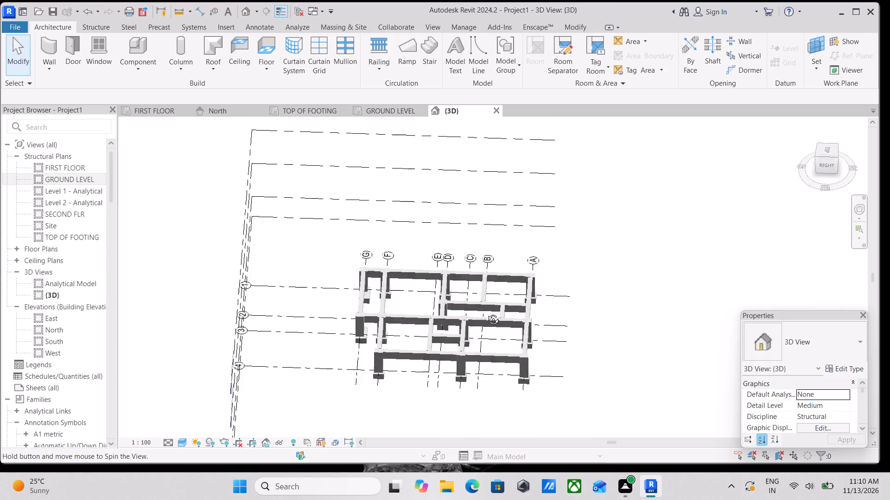
pyautogui.keyDown('shift'); pyautogui.moveTo(486, 312); pyautogui.dragTo(470, 282, button='middle'); pyautogui.keyUp('shift')
pyautogui.scroll(3, 449, 371)
pyautogui.scroll(1, 302, 372)
pyautogui.keyDown('shift'); pyautogui.moveTo(301, 371); pyautogui.dragTo(247, 282, button='middle'); pyautogui.keyUp('shift')
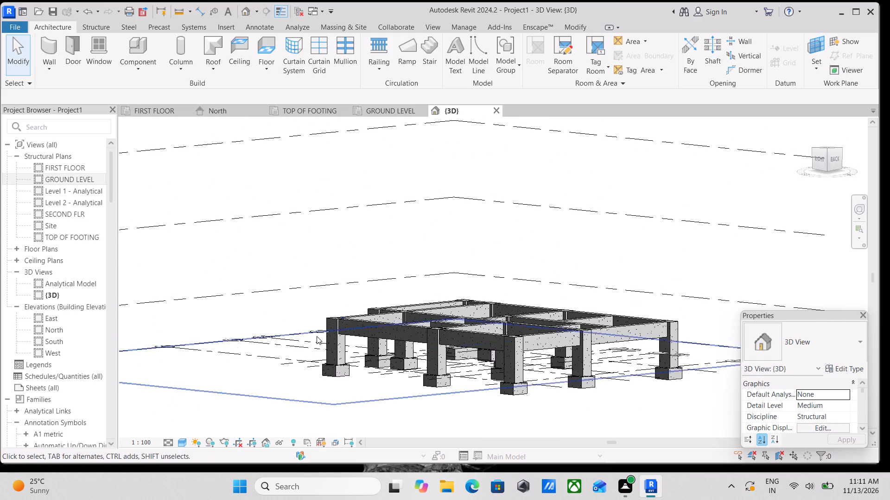
pyautogui.keyDown('shift'); pyautogui.moveTo(325, 339); pyautogui.dragTo(492, 427, button='middle'); pyautogui.keyUp('shift')
pyautogui.keyDown('shift'); pyautogui.moveTo(360, 362); pyautogui.dragTo(568, 329, button='middle'); pyautogui.keyUp('shift')
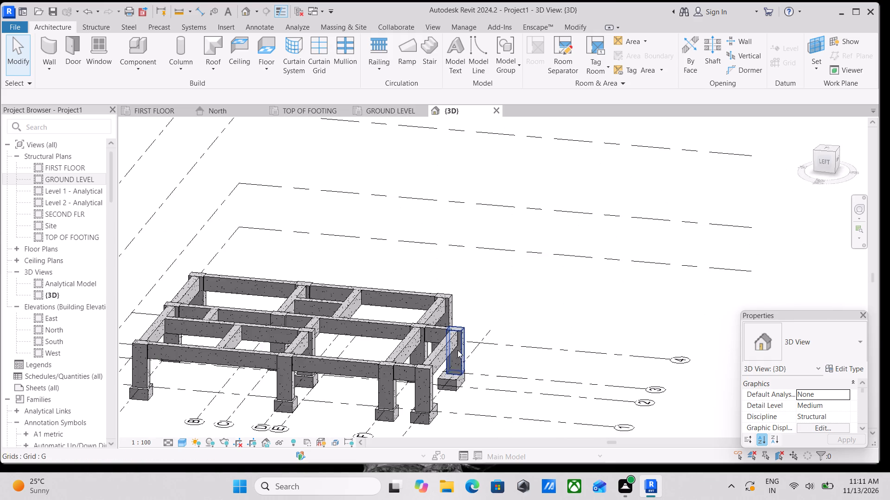
pyautogui.moveTo(458, 350); pyautogui.dragTo(401, 281, button='middle')
pyautogui.keyDown('shift'); pyautogui.moveTo(351, 341); pyautogui.dragTo(441, 352, button='middle'); pyautogui.keyUp('shift')
pyautogui.scroll(2, 441, 352)
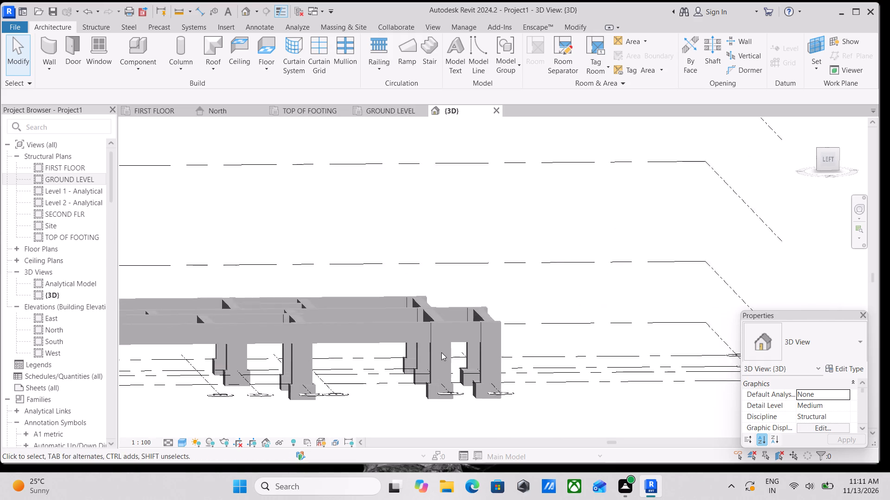
pyautogui.scroll(1, 441, 352)
pyautogui.scroll(3, 569, 351)
pyautogui.scroll(2, 483, 392)
pyautogui.keyDown('shift'); pyautogui.moveTo(483, 392); pyautogui.dragTo(392, 426, button='middle'); pyautogui.keyUp('shift')
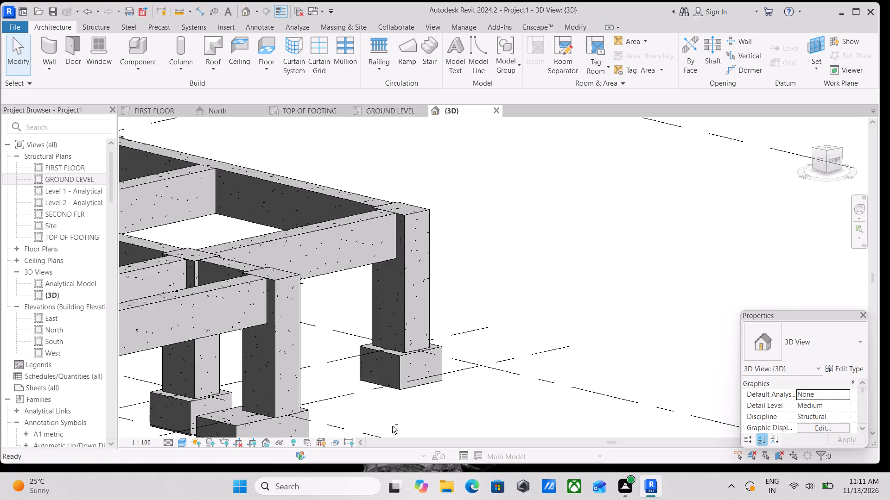
pyautogui.scroll(-13, 392, 426)
pyautogui.moveTo(518, 375); pyautogui.dragTo(358, 399, button='middle')
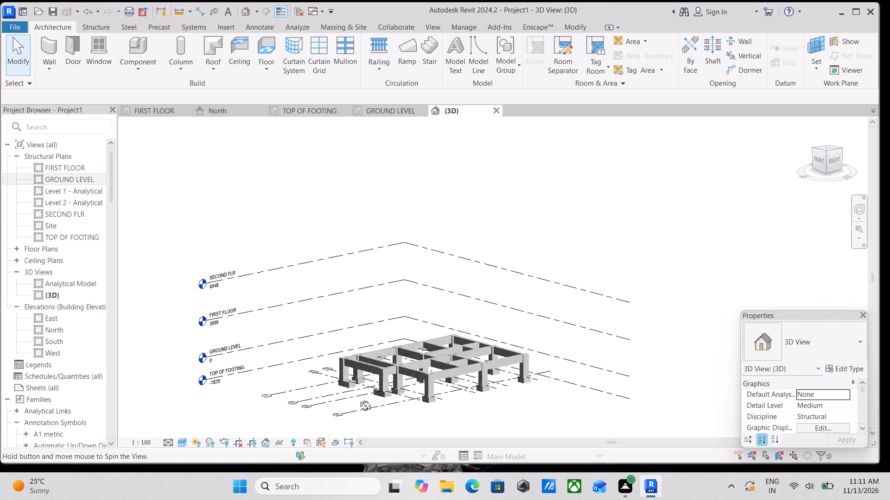
pyautogui.moveTo(358, 399); pyautogui.dragTo(387, 469, button='middle')
pyautogui.keyDown('shift'); pyautogui.moveTo(400, 400); pyautogui.dragTo(469, 489, button='middle'); pyautogui.keyUp('shift')
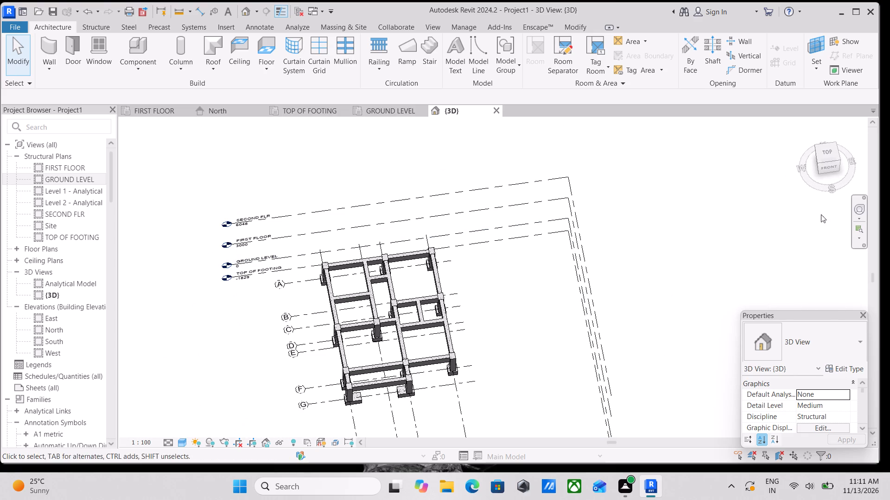
pyautogui.click(827, 152)
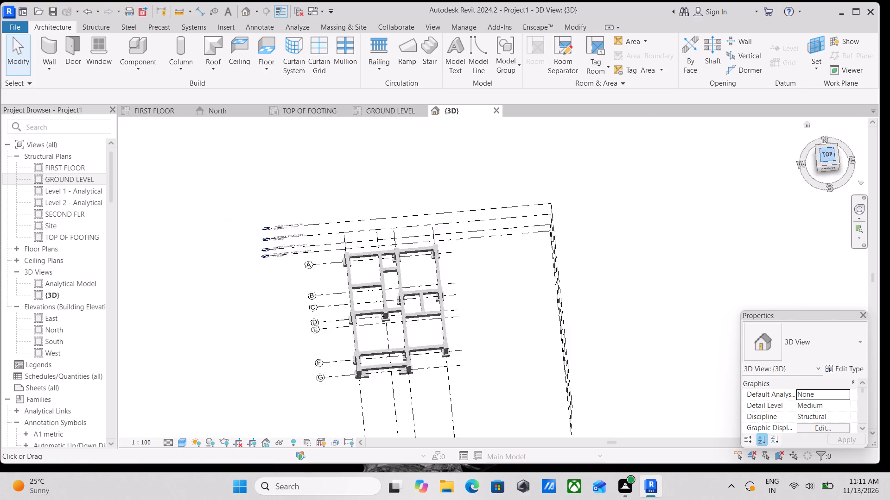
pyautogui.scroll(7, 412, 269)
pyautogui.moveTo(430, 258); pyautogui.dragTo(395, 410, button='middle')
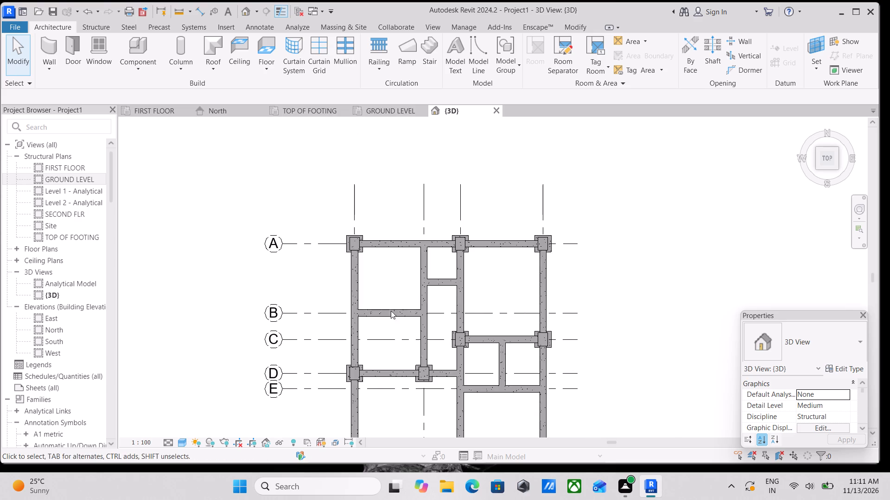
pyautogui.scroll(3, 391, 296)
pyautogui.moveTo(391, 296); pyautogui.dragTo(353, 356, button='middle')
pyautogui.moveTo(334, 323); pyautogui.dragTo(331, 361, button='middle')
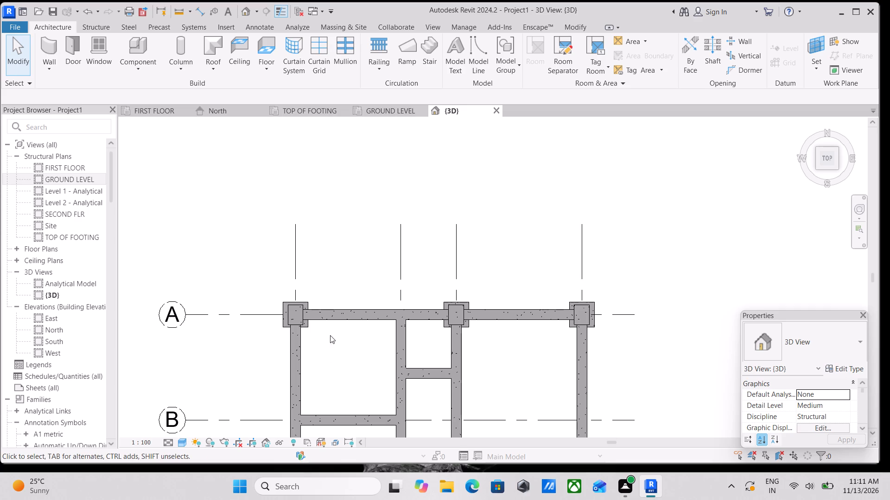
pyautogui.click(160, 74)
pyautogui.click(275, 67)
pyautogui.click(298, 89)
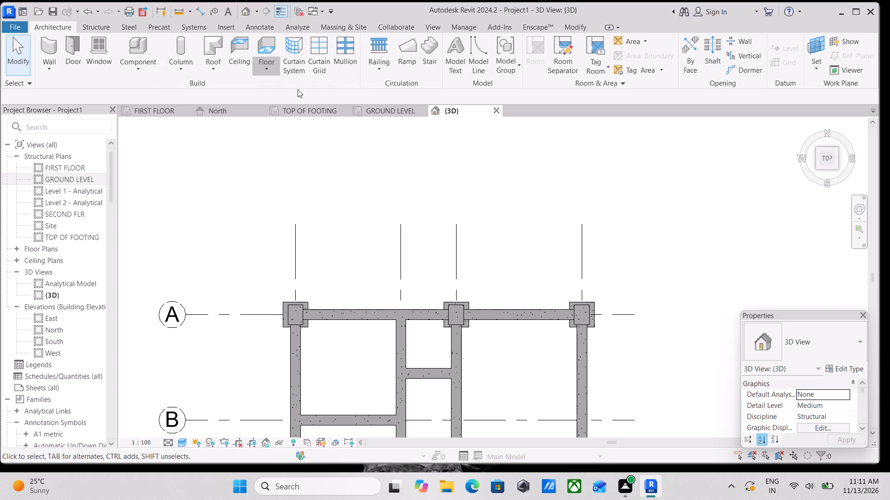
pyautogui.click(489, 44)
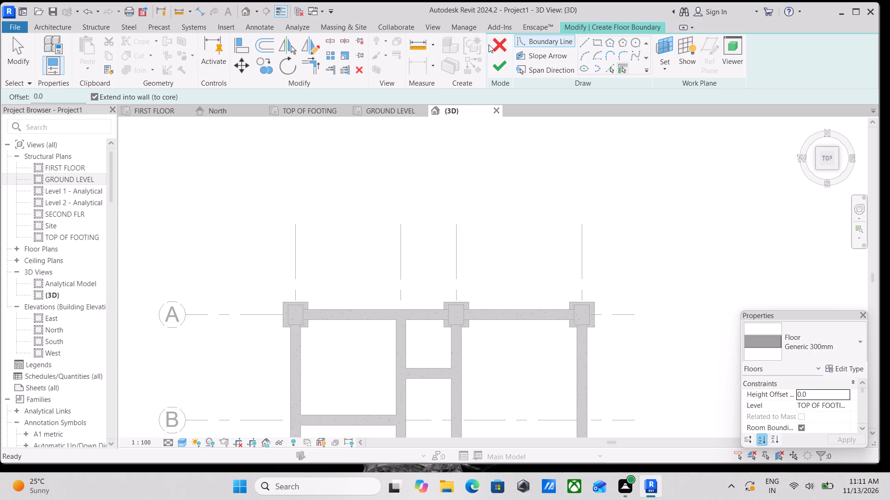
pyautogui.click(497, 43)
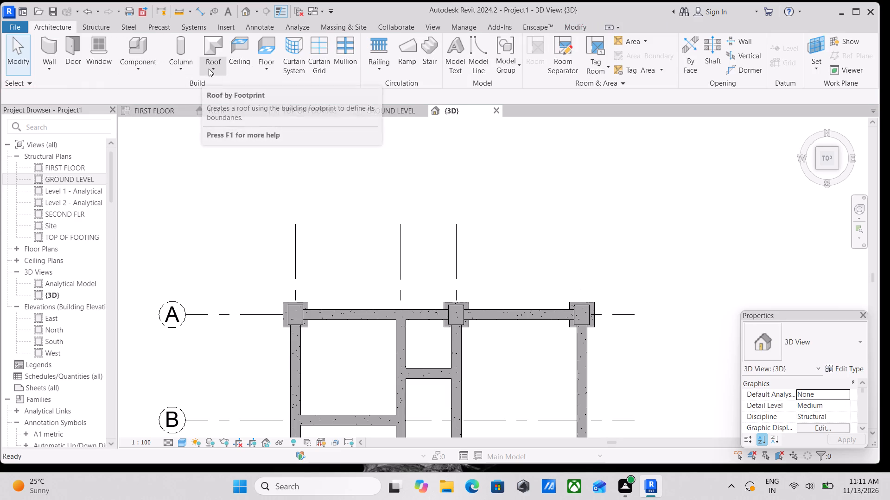
# Create a rectangular Generic 300mm floor of 2850 x 2850 mm inside the beams between grids A and B and grids 1 and 2.
pyautogui.click(271, 72)
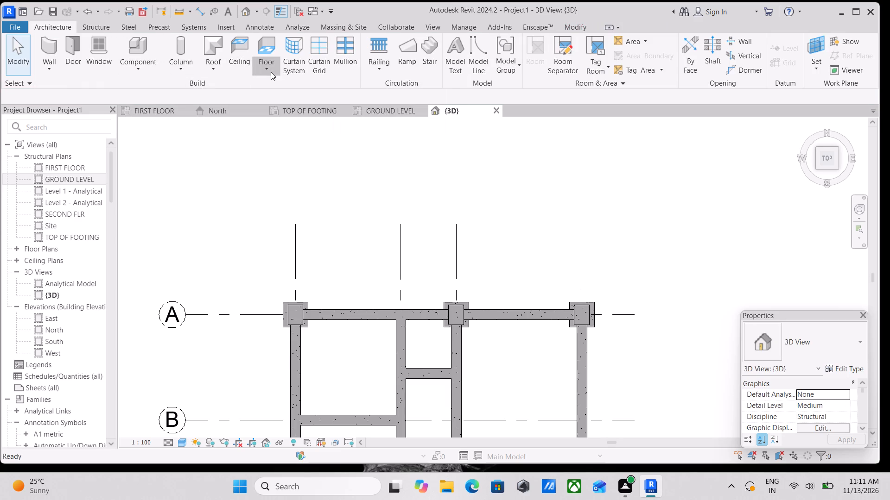
pyautogui.click(271, 109)
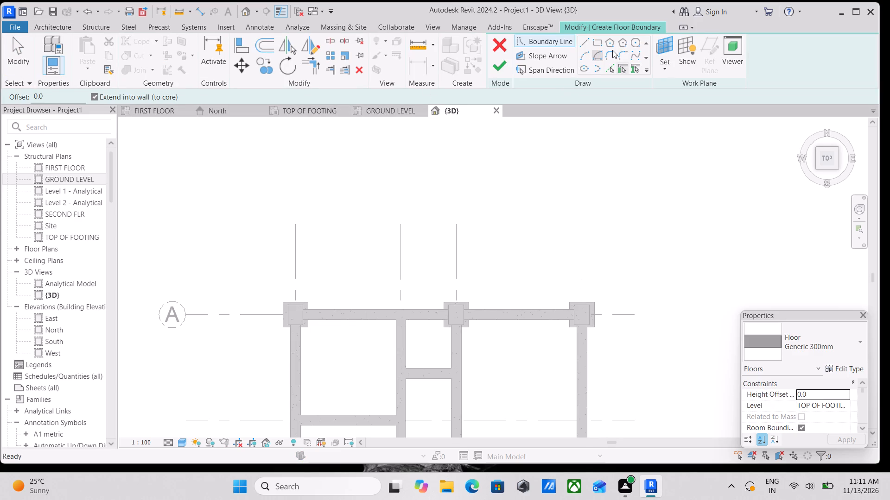
pyautogui.click(597, 37)
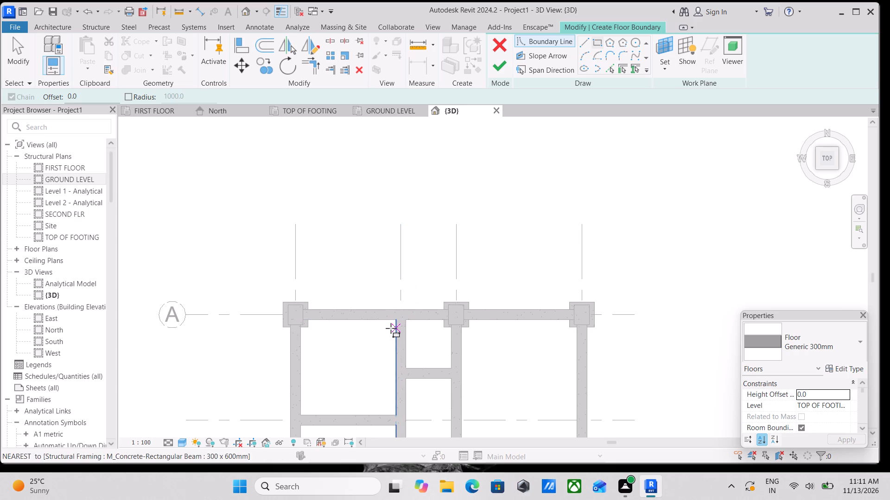
pyautogui.click(395, 317)
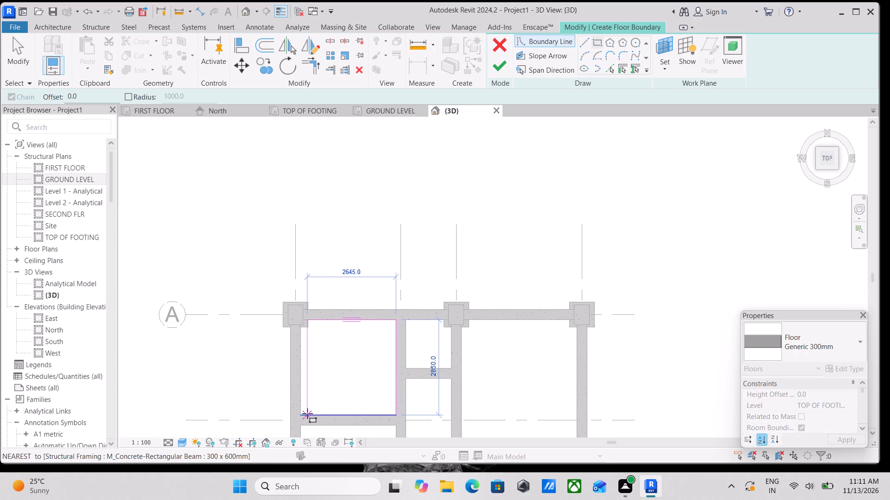
pyautogui.click(295, 415)
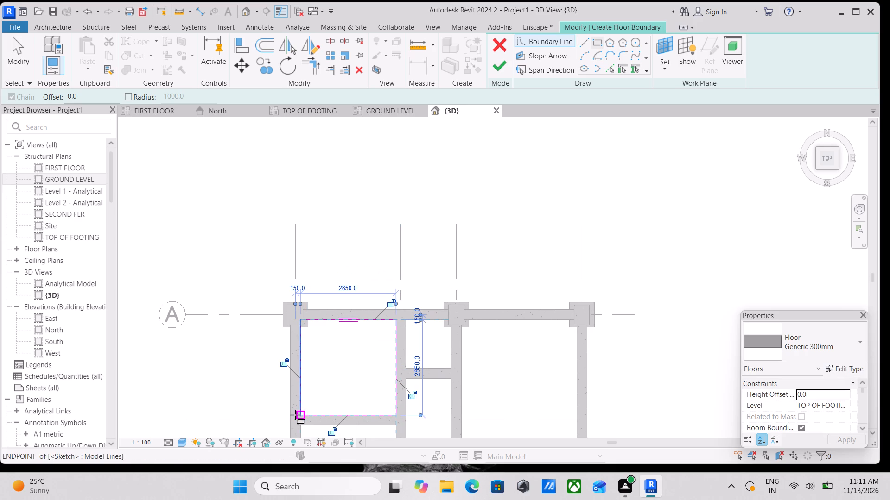
pyautogui.click(502, 67)
# Examine the new floor's position and height relative to the surrounding beams and footings, from above and in an isometric view.
pyautogui.scroll(4, 355, 340)
pyautogui.moveTo(351, 341); pyautogui.dragTo(394, 278, button='middle')
pyautogui.scroll(6, 421, 232)
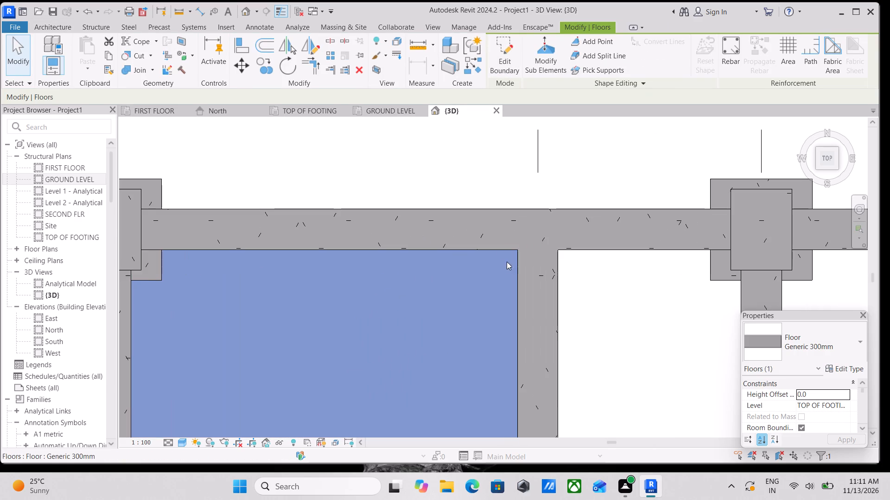
pyautogui.click(499, 254)
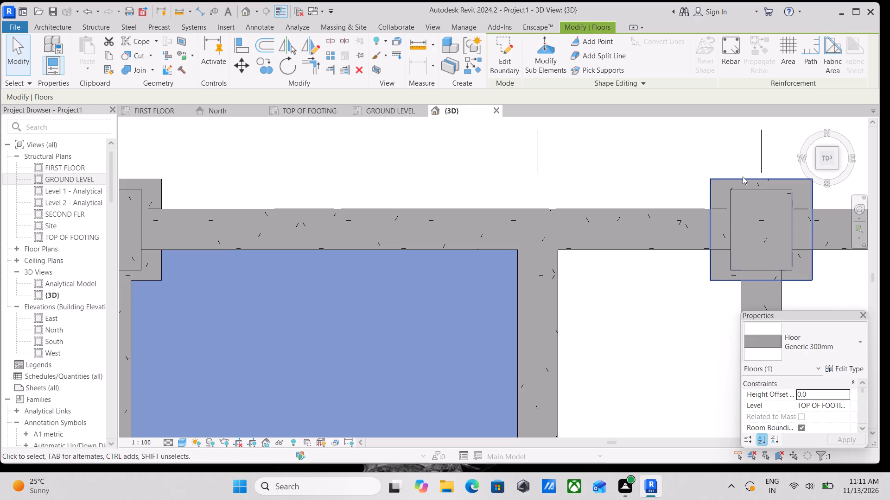
pyautogui.click(816, 168)
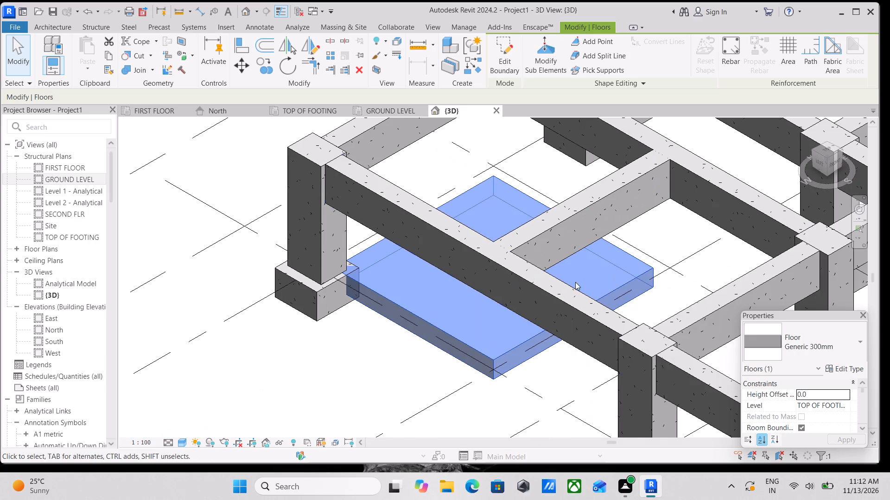
pyautogui.press('Escape')
pyautogui.press('Escape')
pyautogui.press('Escape')
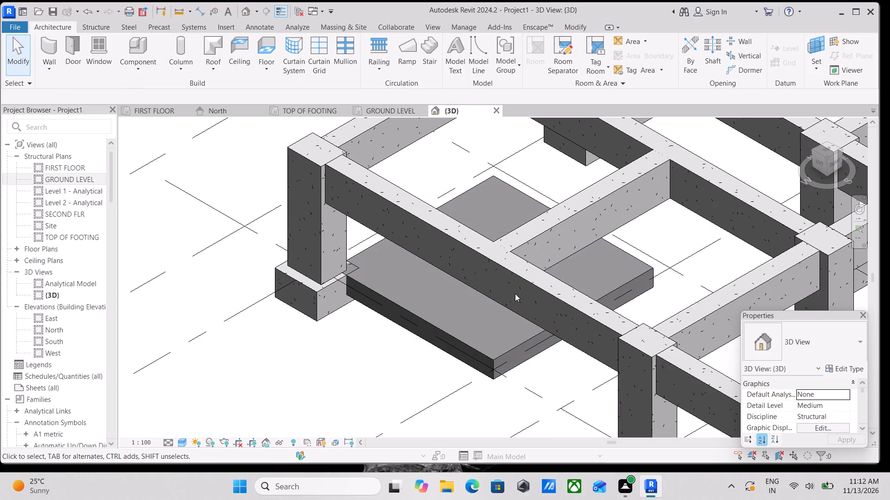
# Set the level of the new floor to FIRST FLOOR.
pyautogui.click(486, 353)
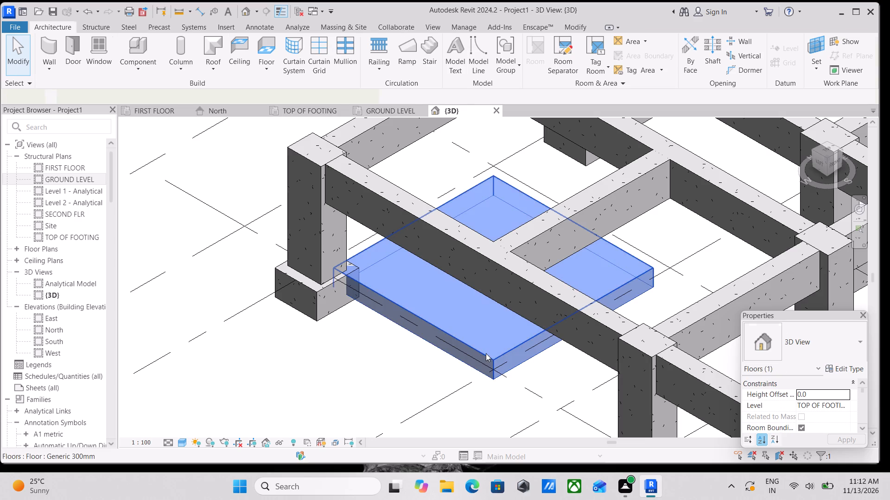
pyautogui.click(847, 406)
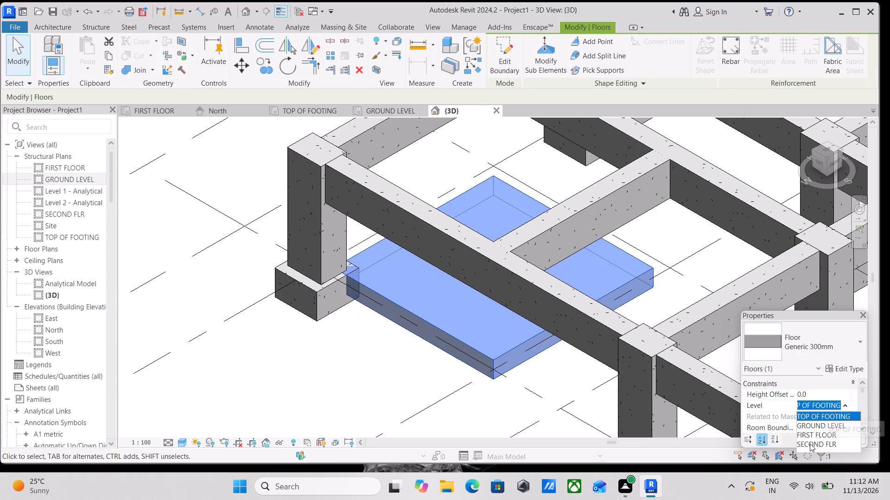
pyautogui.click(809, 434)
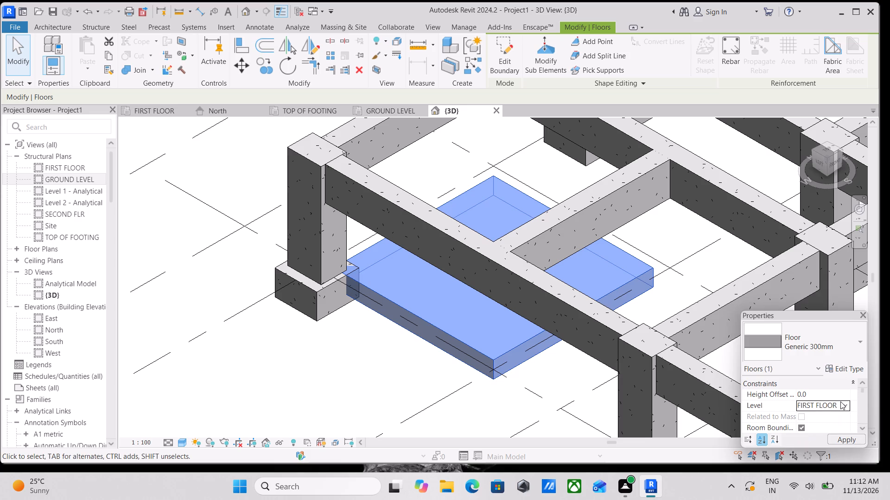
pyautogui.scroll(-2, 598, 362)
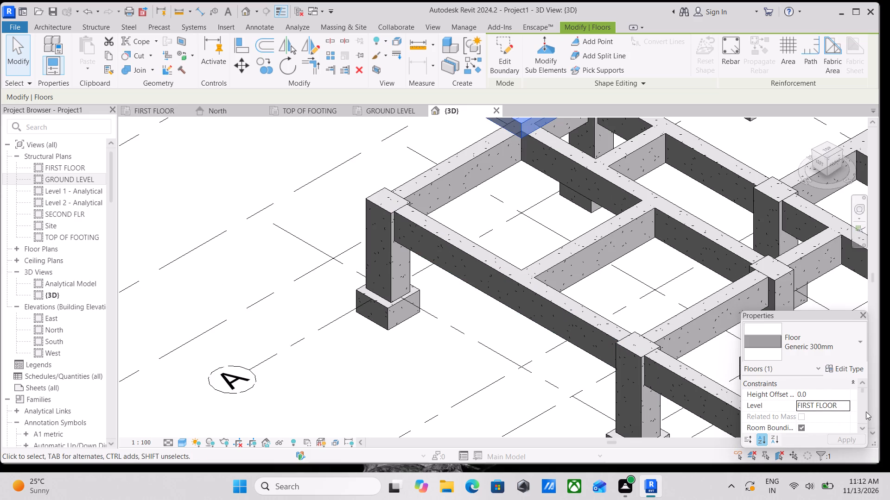
# Set the level of the selected floor to GROUND LEVEL.
pyautogui.click(845, 403)
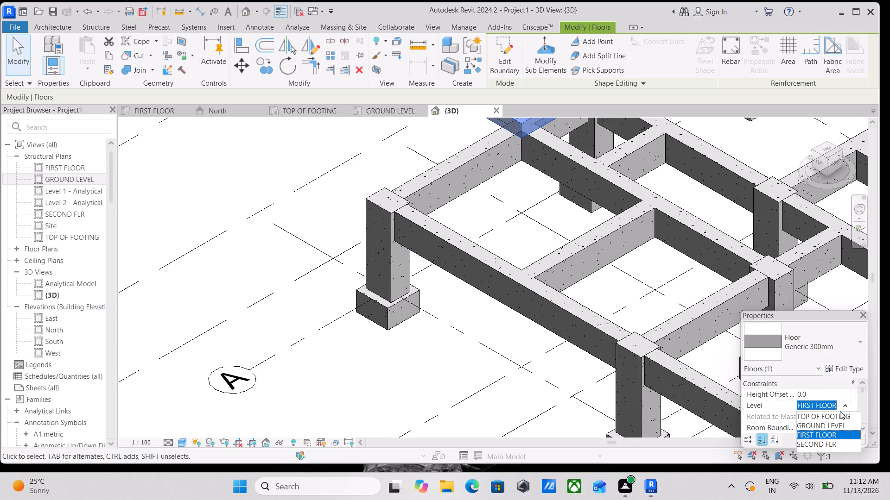
pyautogui.click(832, 427)
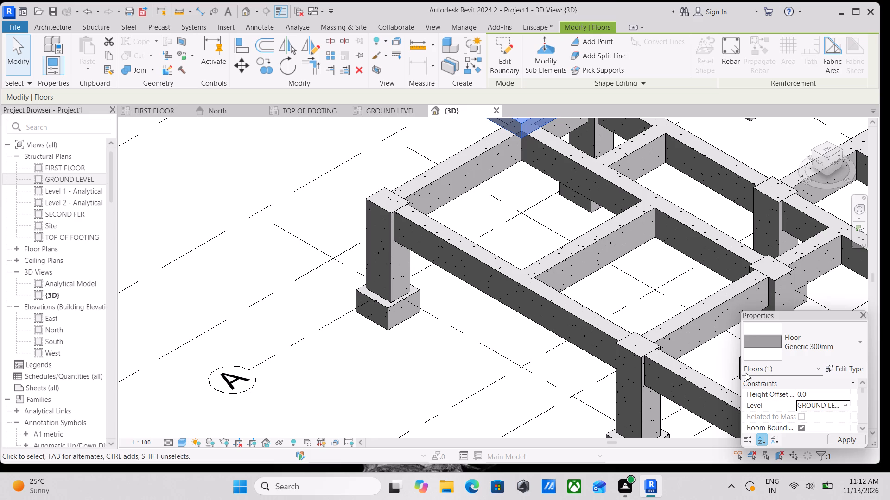
pyautogui.scroll(-2, 633, 320)
# Examine how the floor sits within the ground-level beam frame from several angles in 3D.
pyautogui.moveTo(551, 319); pyautogui.dragTo(361, 314, button='middle')
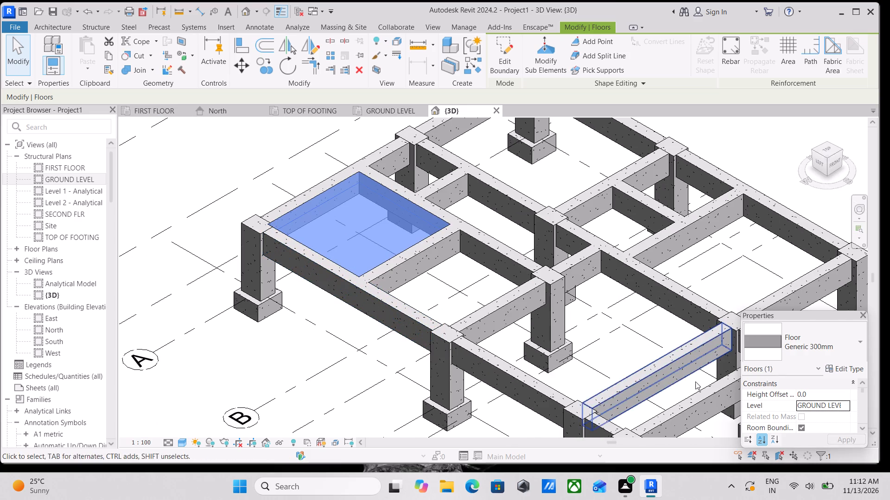
pyautogui.moveTo(695, 381); pyautogui.dragTo(646, 362, button='middle')
pyautogui.scroll(1, 646, 362)
pyautogui.keyDown('shift'); pyautogui.moveTo(629, 362); pyautogui.dragTo(579, 381, button='middle'); pyautogui.keyUp('shift')
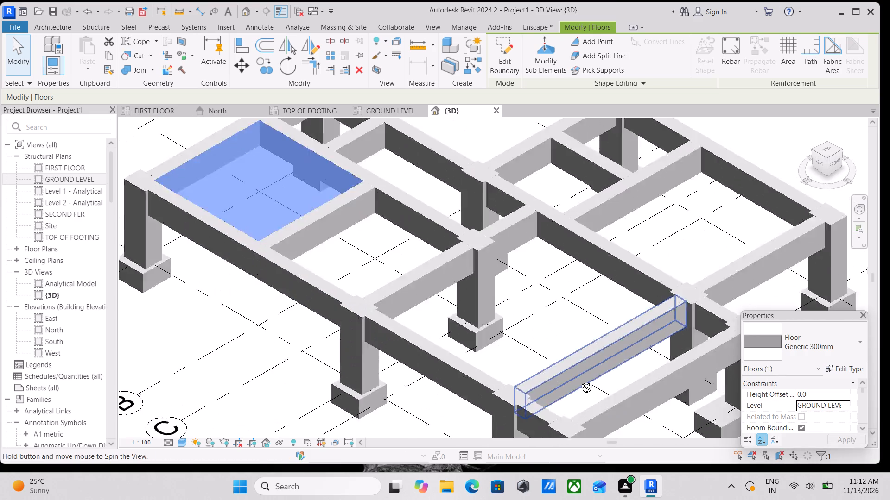
pyautogui.keyDown('shift'); pyautogui.moveTo(579, 381); pyautogui.dragTo(556, 437, button='middle'); pyautogui.keyUp('shift')
pyautogui.scroll(-2, 553, 362)
pyautogui.keyDown('shift'); pyautogui.moveTo(553, 365); pyautogui.dragTo(566, 483, button='middle'); pyautogui.keyUp('shift')
pyautogui.keyDown('shift'); pyautogui.moveTo(617, 422); pyautogui.dragTo(580, 448, button='middle'); pyautogui.keyUp('shift')
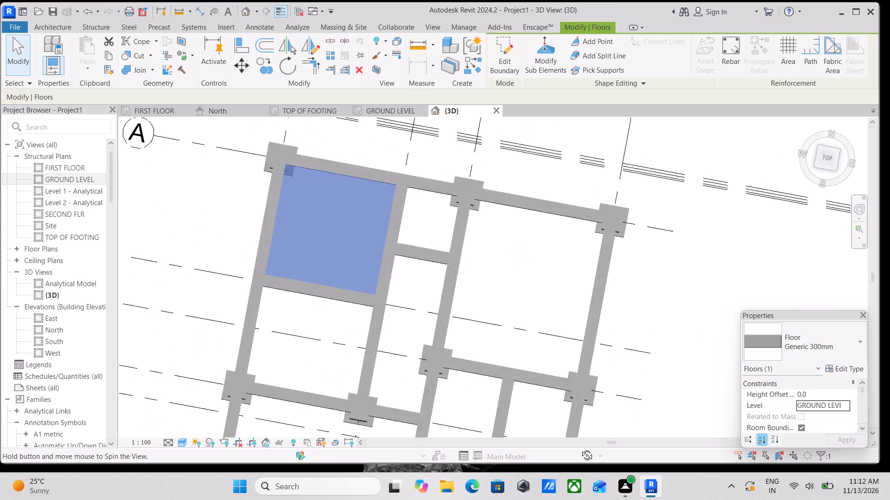
pyautogui.keyDown('shift'); pyautogui.moveTo(580, 448); pyautogui.dragTo(595, 437, button='middle'); pyautogui.keyUp('shift')
pyautogui.keyDown('shift'); pyautogui.moveTo(602, 430); pyautogui.dragTo(642, 397, button='middle'); pyautogui.keyUp('shift')
pyautogui.keyDown('shift'); pyautogui.middleClick(642, 397); pyautogui.keyUp('shift')
pyautogui.moveTo(589, 389); pyautogui.dragTo(516, 437, button='middle')
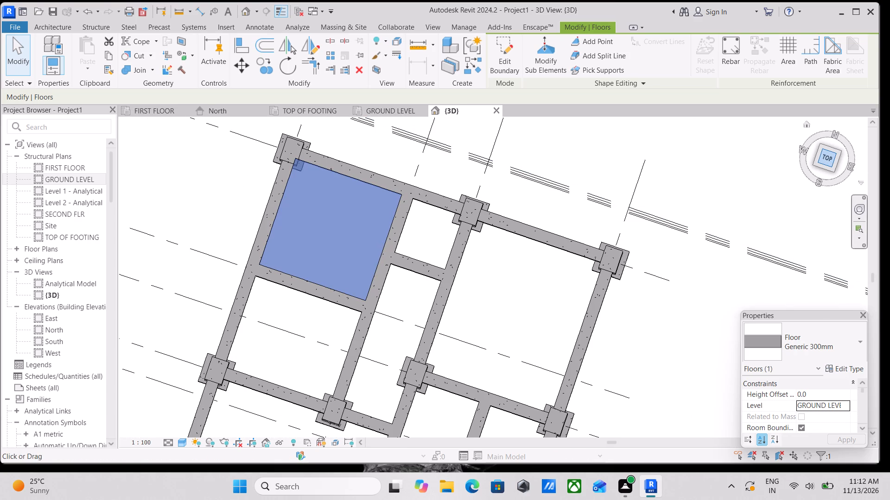
# From the top view, copy the floor into the bay between grids 3 and 4, against the inner face of the grid A beam.
pyautogui.click(826, 156)
pyautogui.scroll(-2, 584, 314)
pyautogui.press('Escape')
pyautogui.press('Escape')
pyautogui.scroll(-2, 581, 315)
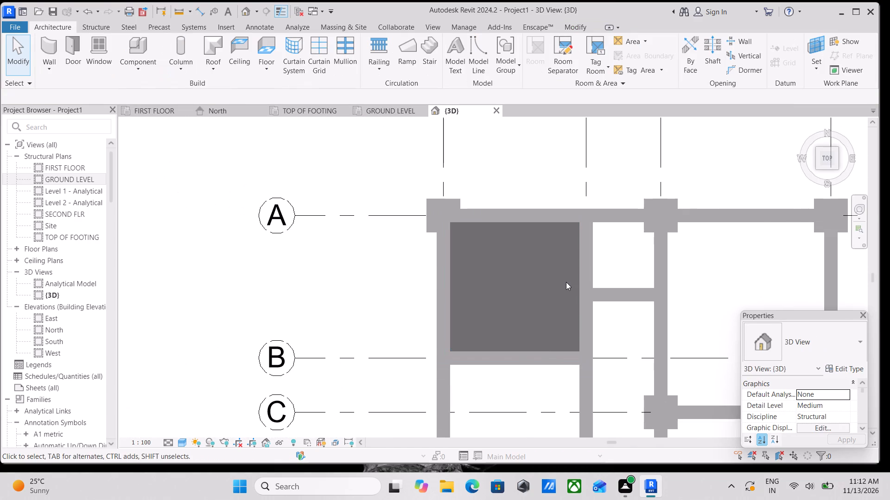
pyautogui.click(578, 269)
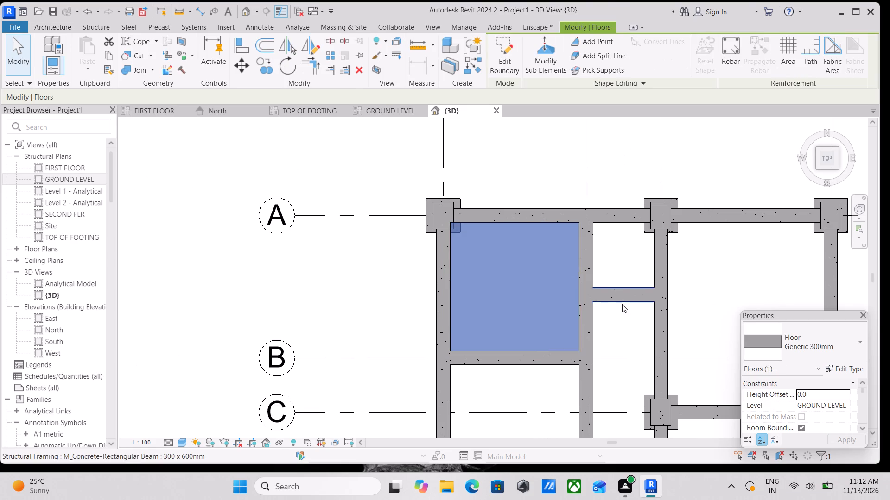
pyautogui.moveTo(622, 304); pyautogui.dragTo(515, 286, button='middle')
pyautogui.moveTo(556, 335); pyautogui.dragTo(481, 327, button='middle')
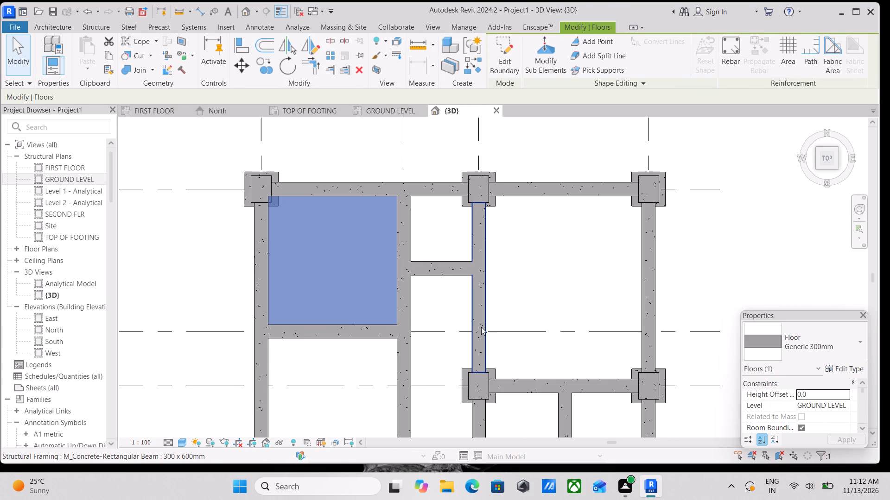
pyautogui.write('CO')
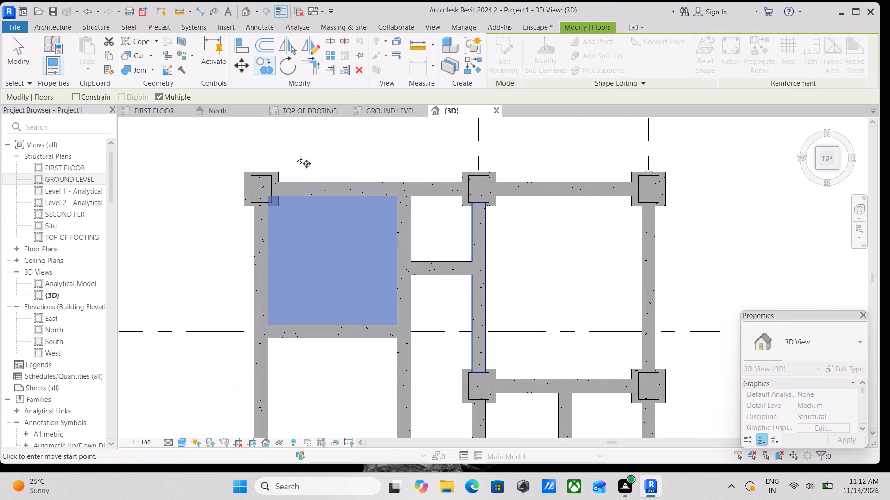
pyautogui.click(331, 194)
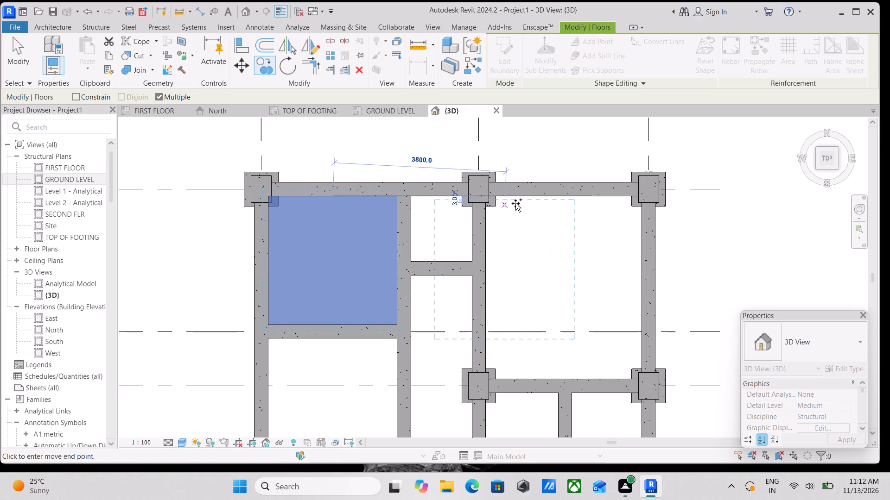
pyautogui.click(566, 198)
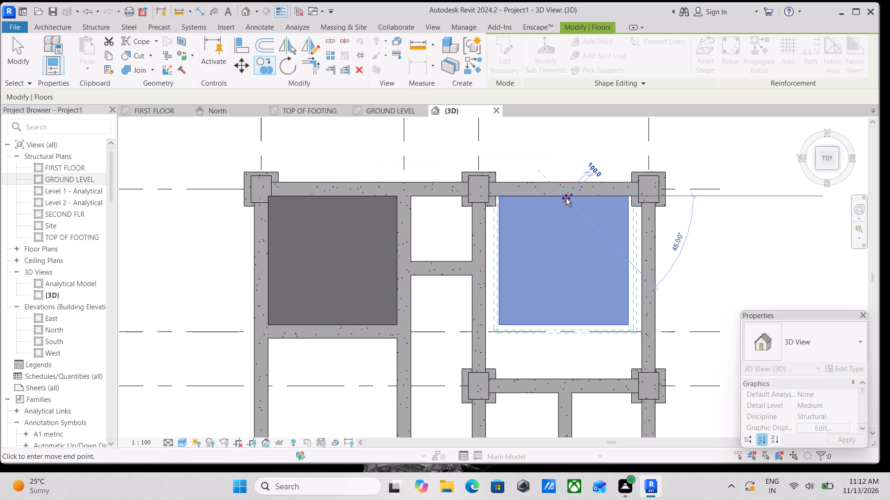
pyautogui.press('Escape')
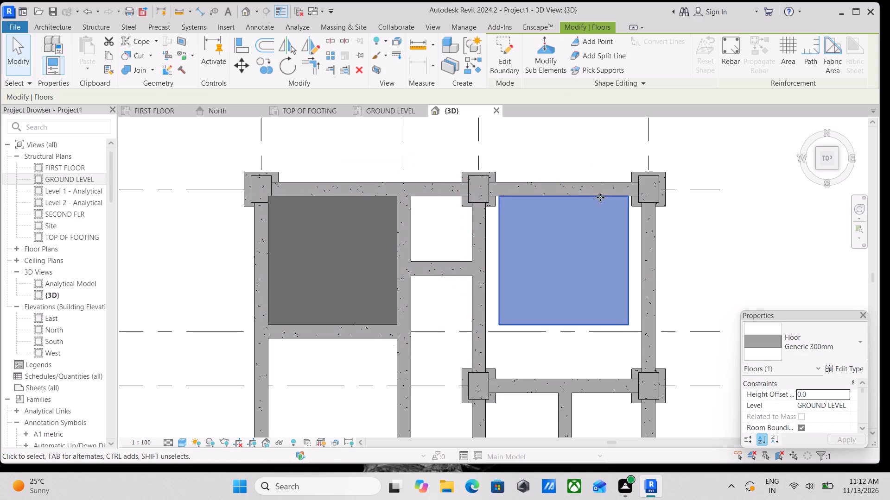
# Edit the copied floor's boundary and move its grid 4 side edge to the beam's inner face, 150 mm from the grid.
pyautogui.click(499, 56)
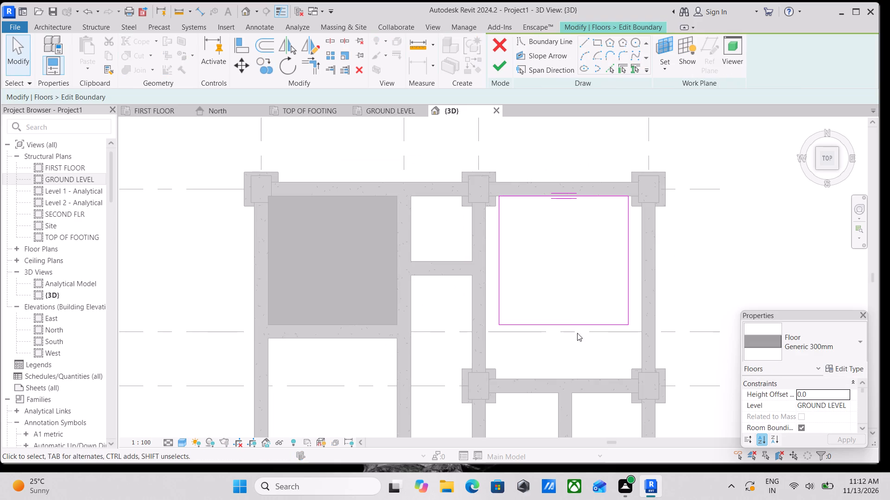
pyautogui.click(629, 278)
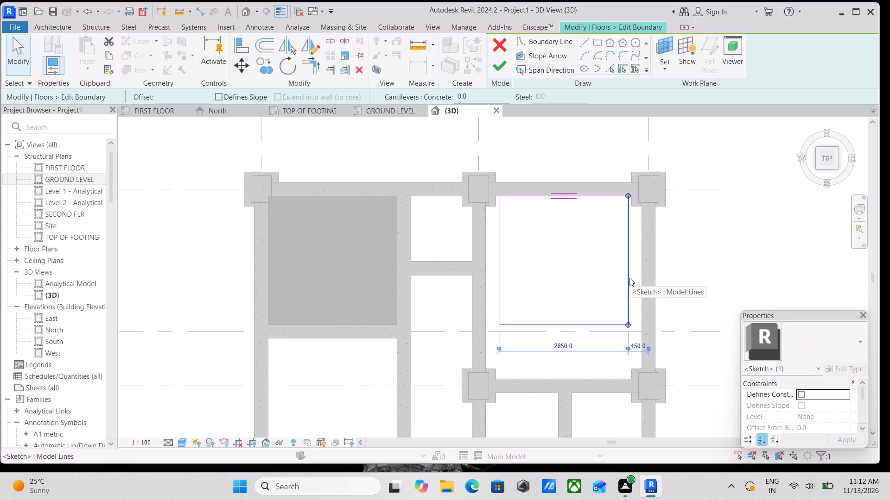
pyautogui.scroll(4, 629, 278)
pyautogui.scroll(-2, 629, 278)
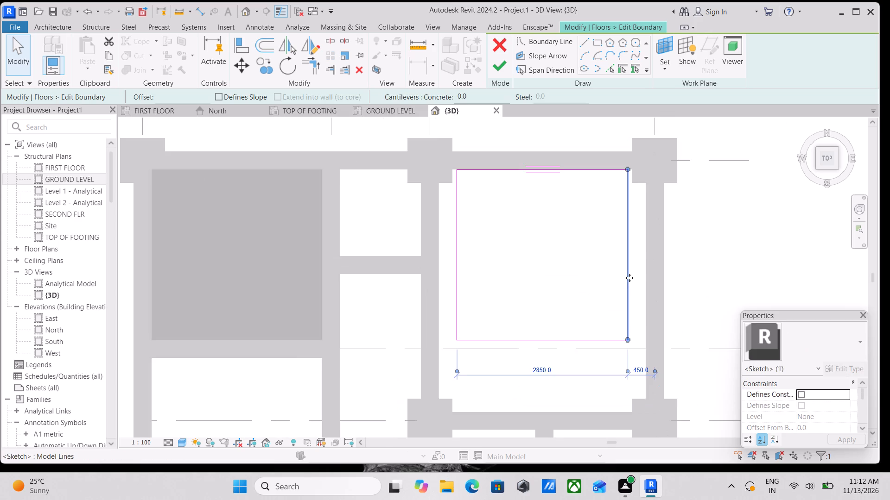
pyautogui.moveTo(629, 278); pyautogui.dragTo(512, 310, button='middle')
pyautogui.scroll(1, 629, 278)
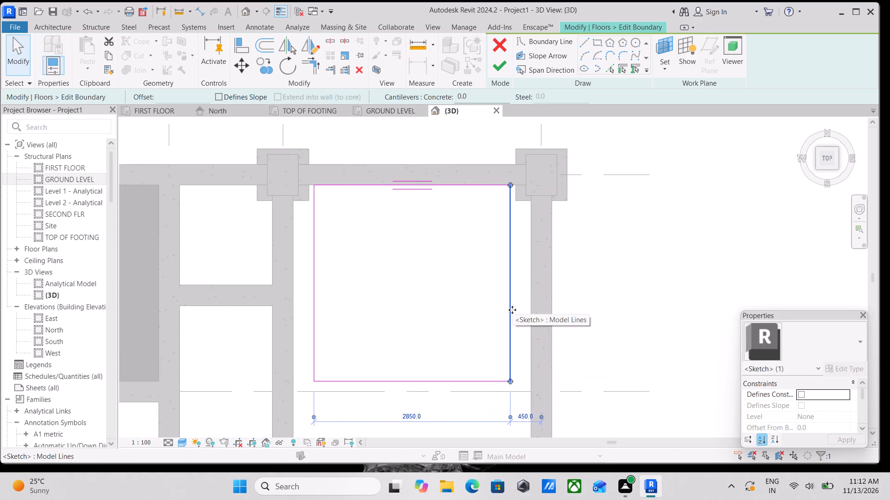
pyautogui.press('Right')
pyautogui.press('Right')
pyautogui.press('Right')
pyautogui.press('Right')
pyautogui.press('Right')
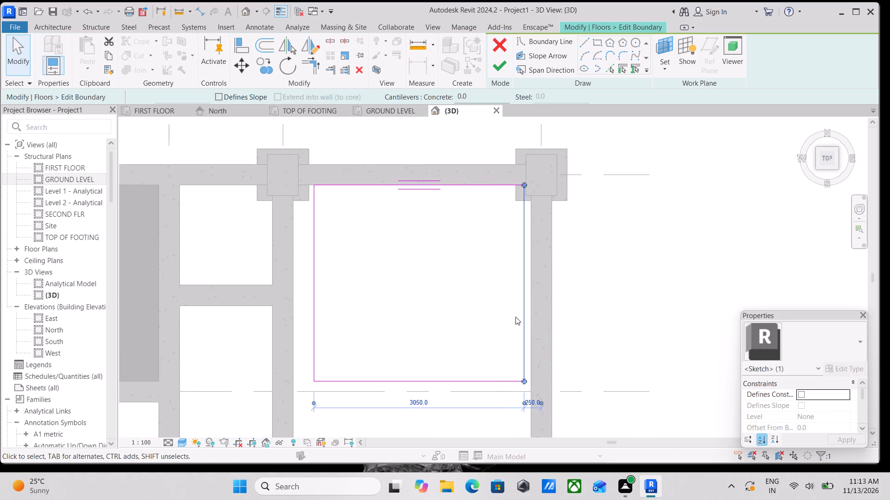
pyautogui.press('Right')
pyautogui.press('Right')
pyautogui.press('Right')
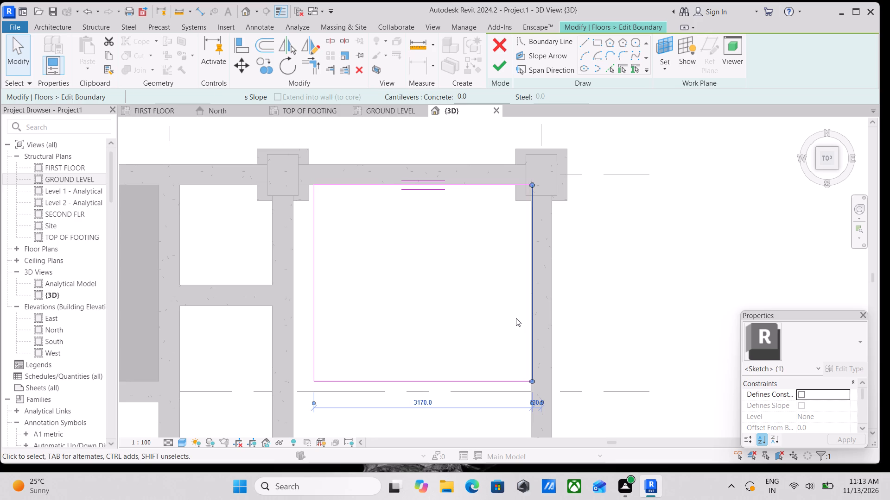
pyautogui.press('Left')
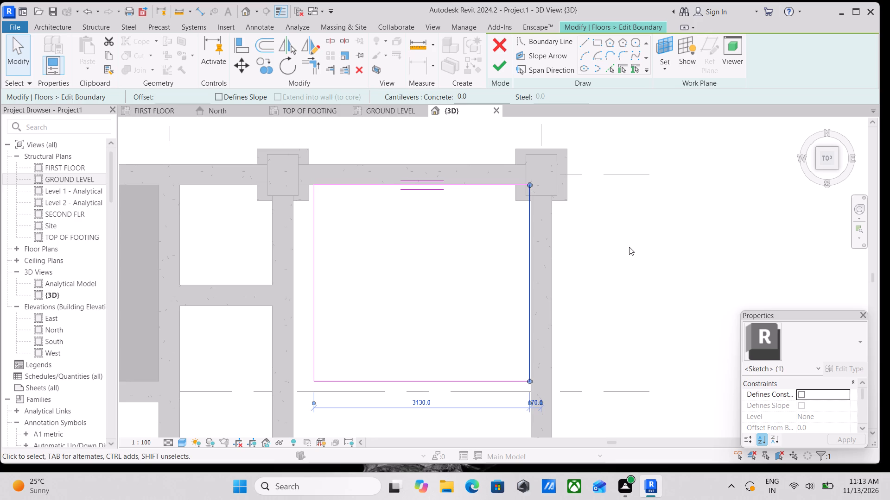
pyautogui.scroll(3, 562, 246)
pyautogui.scroll(2, 509, 266)
pyautogui.moveTo(509, 266); pyautogui.dragTo(496, 326, button='middle')
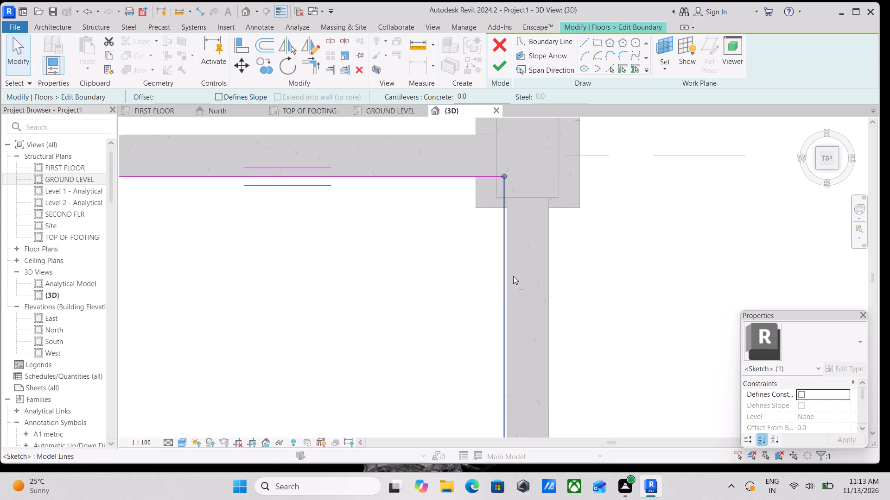
pyautogui.press('Right')
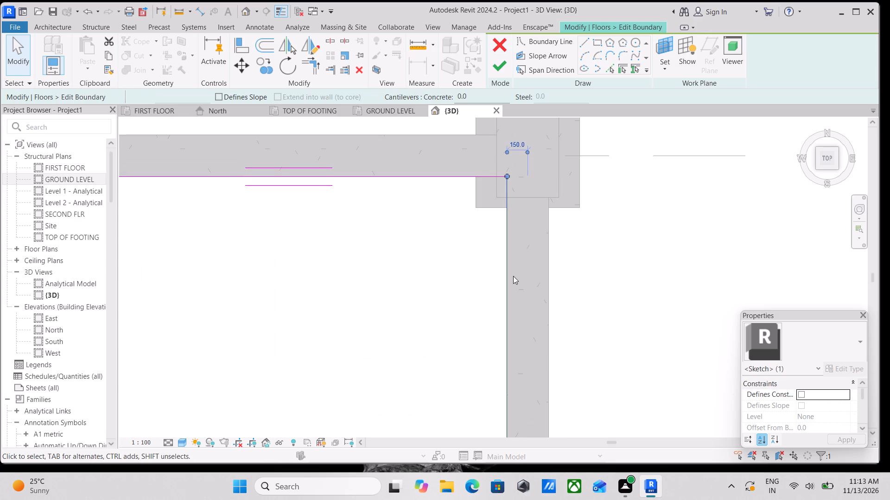
pyautogui.scroll(-2, 513, 276)
pyautogui.scroll(-2, 633, 281)
pyautogui.moveTo(633, 281); pyautogui.dragTo(698, 248, button='middle')
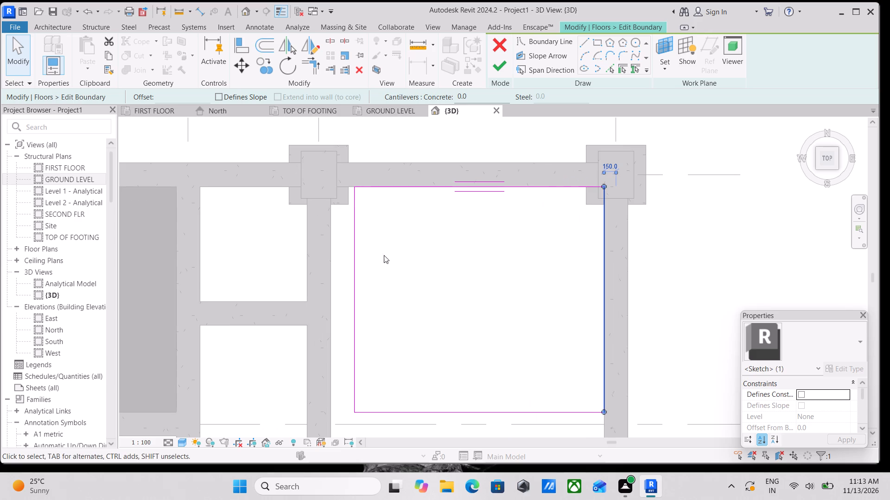
# Move the floor boundary's grid 3 side edge outward to the inner face of the grid 3 beam.
pyautogui.click(357, 272)
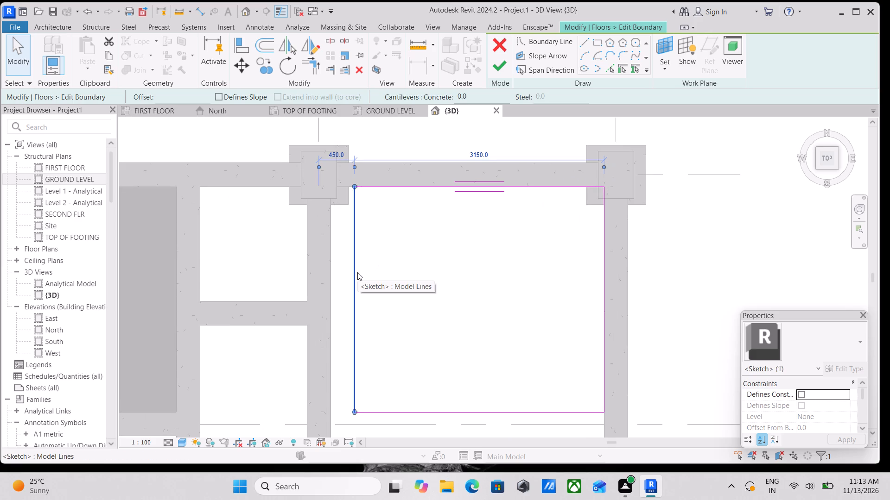
pyautogui.press('Left')
pyautogui.press('Left')
pyautogui.press('Left')
pyautogui.press('Left')
pyautogui.press('Left')
pyautogui.press('Left')
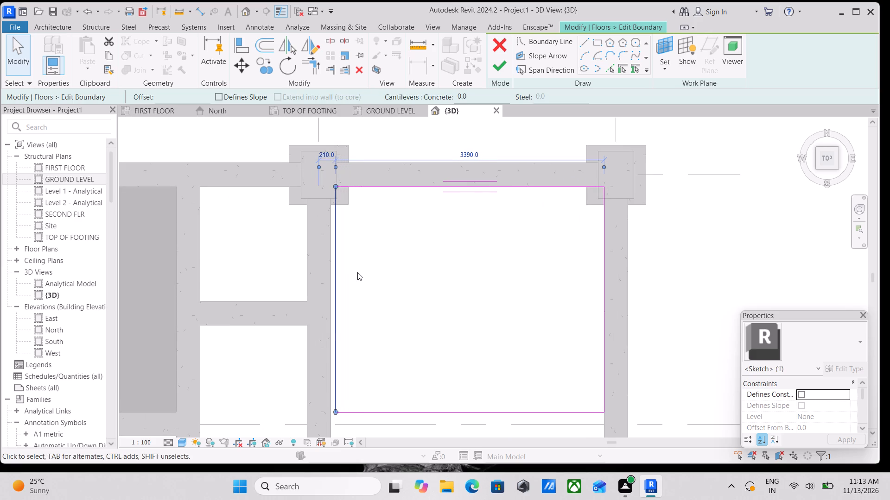
pyautogui.press('Left')
pyautogui.press('Left')
pyautogui.scroll(3, 312, 264)
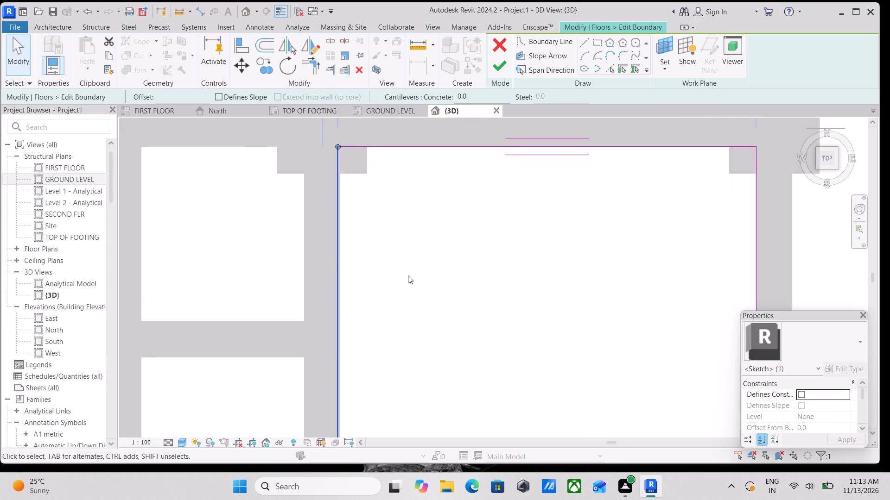
pyautogui.scroll(1, 408, 275)
pyautogui.moveTo(408, 275); pyautogui.dragTo(502, 347, button='middle')
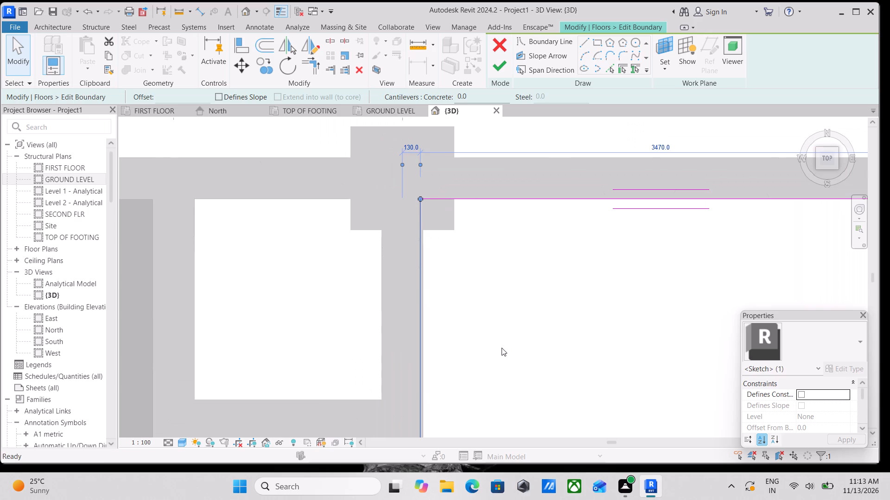
pyautogui.press('Right')
# Extend the boundary's lower edge to the inner face of the grid C beam, 150 mm from the grid, and finish the sketch.
pyautogui.scroll(-3, 502, 347)
pyautogui.moveTo(502, 347); pyautogui.dragTo(456, 228, button='middle')
pyautogui.moveTo(506, 313); pyautogui.dragTo(478, 244, button='middle')
pyautogui.click(524, 320)
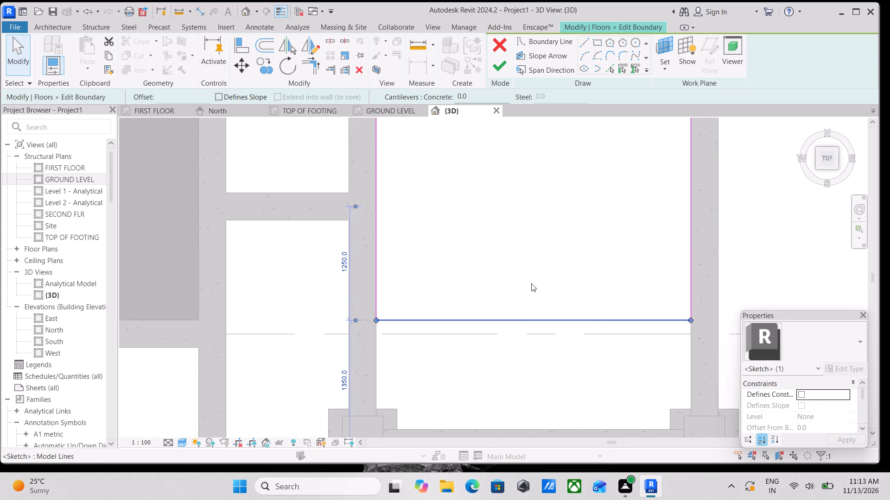
pyautogui.moveTo(531, 283); pyautogui.dragTo(511, 267, button='middle')
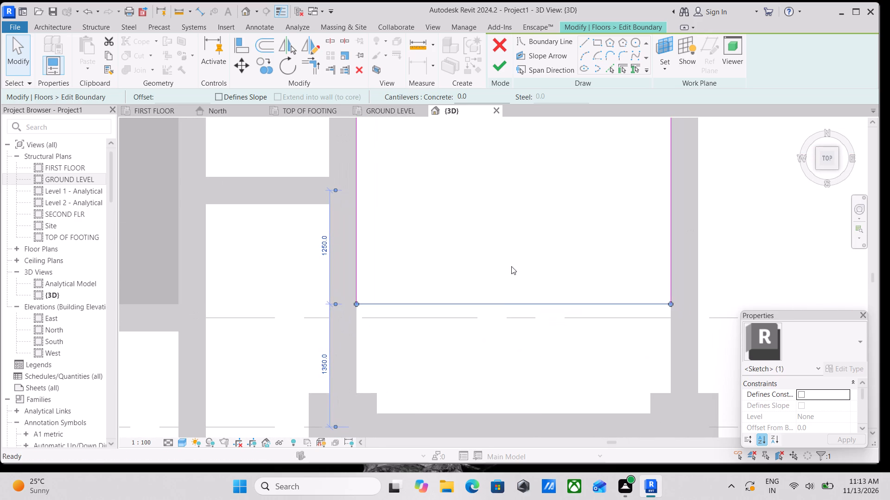
pyautogui.press('Down')
pyautogui.press('Down')
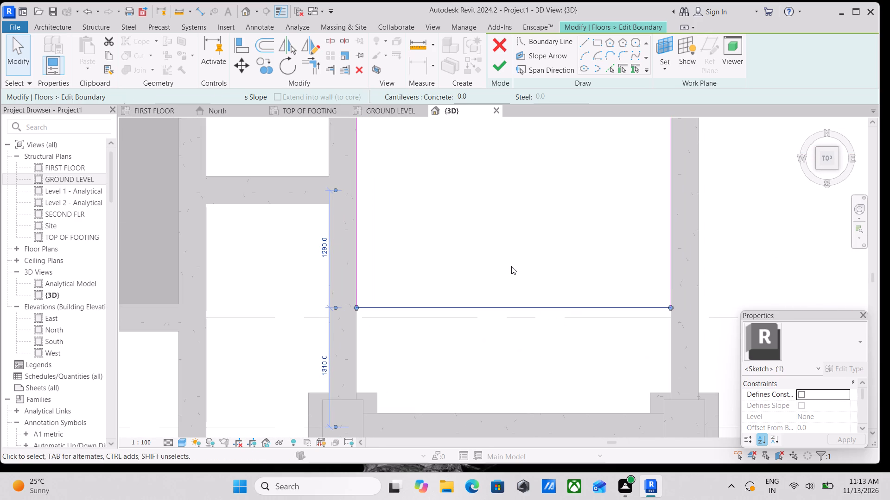
pyautogui.press('Down')
pyautogui.press('Down')
pyautogui.press('Down')
pyautogui.press('Down')
pyautogui.press('Down')
pyautogui.press('Down')
pyautogui.press('Down')
pyautogui.press('Down')
pyautogui.press('Down')
pyautogui.press('Down')
pyautogui.press('Down')
pyautogui.press('Down')
pyautogui.press('Down')
pyautogui.press('Down')
pyautogui.press('Down')
pyautogui.press('Down')
pyautogui.press('Down')
pyautogui.press('Down')
pyautogui.press('Down')
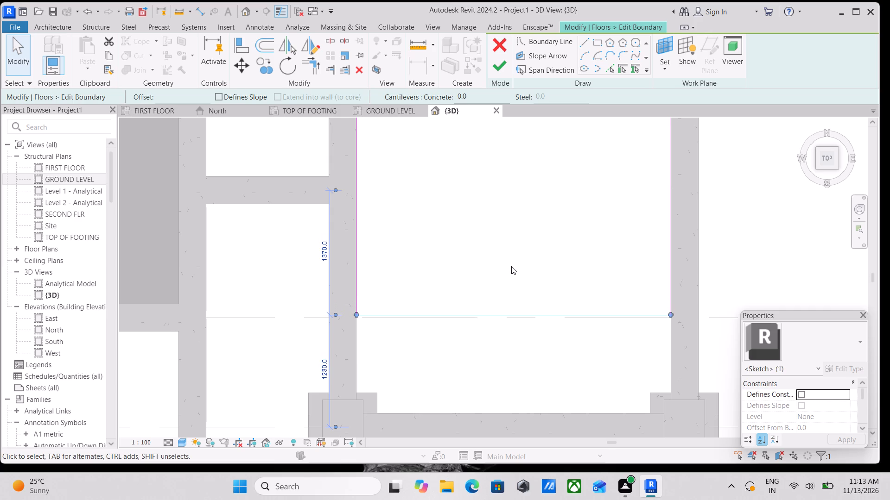
pyautogui.press('Down')
pyautogui.press('Down')
pyautogui.press('Down')
pyautogui.press('Down')
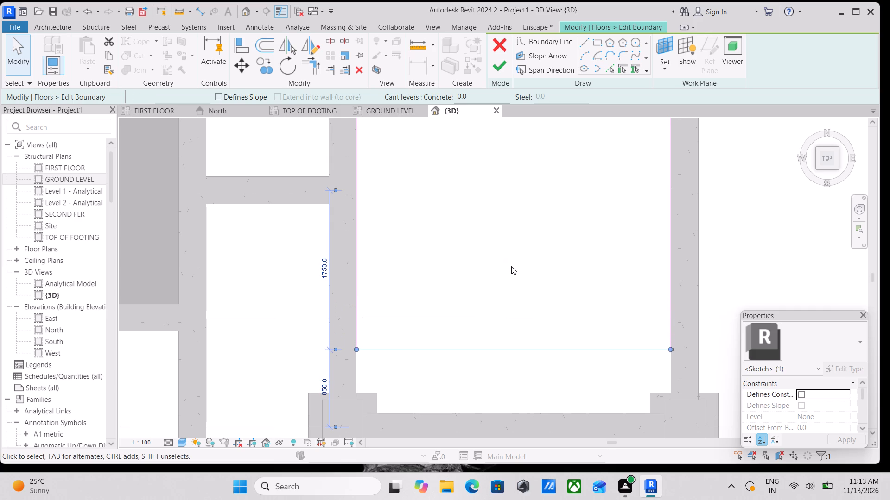
pyautogui.press('Down')
pyautogui.press('Down')
pyautogui.press('Down')
pyautogui.press('Down')
pyautogui.press('Down')
pyautogui.press('Down')
pyautogui.press('Down')
pyautogui.press('Down')
pyautogui.press('Down')
pyautogui.press('Down')
pyautogui.press('Down')
pyautogui.press('Down')
pyautogui.press('Down')
pyautogui.press('Down')
pyautogui.press('Down')
pyautogui.press('Down')
pyautogui.press('Down')
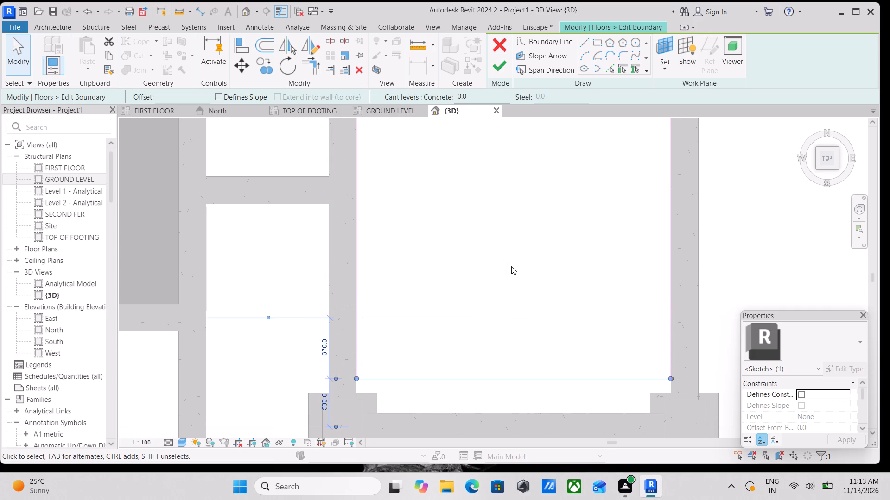
pyautogui.press('Down')
pyautogui.press('Down')
pyautogui.press('Down')
pyautogui.press('Down')
pyautogui.press('Down')
pyautogui.press('Down')
pyautogui.press('Down')
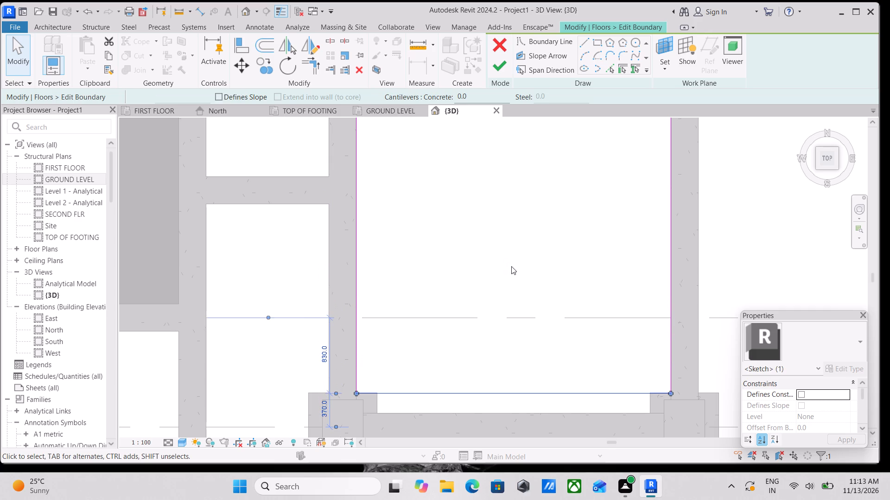
pyautogui.press('Down')
pyautogui.press('Down')
pyautogui.press('Down')
pyautogui.press('Down')
pyautogui.press('Down')
pyautogui.press('Down')
pyautogui.press('Down')
pyautogui.press('Down')
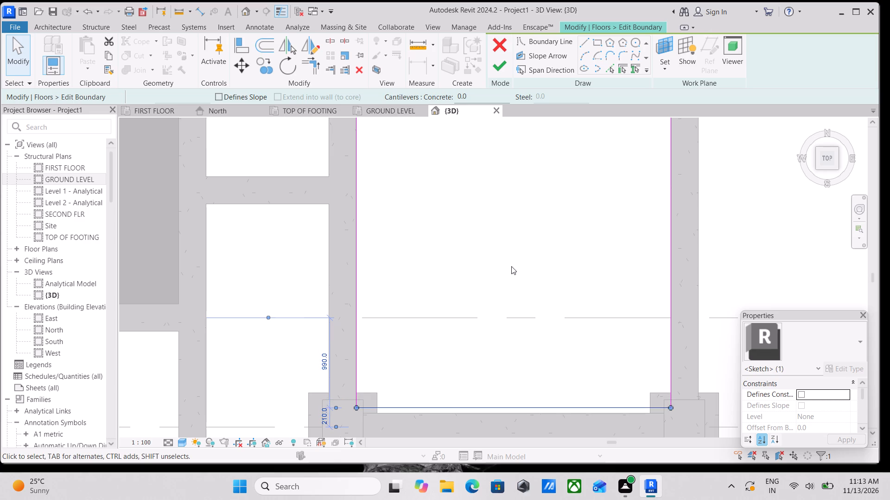
pyautogui.press('Down')
pyautogui.press('Down')
pyautogui.press('Down')
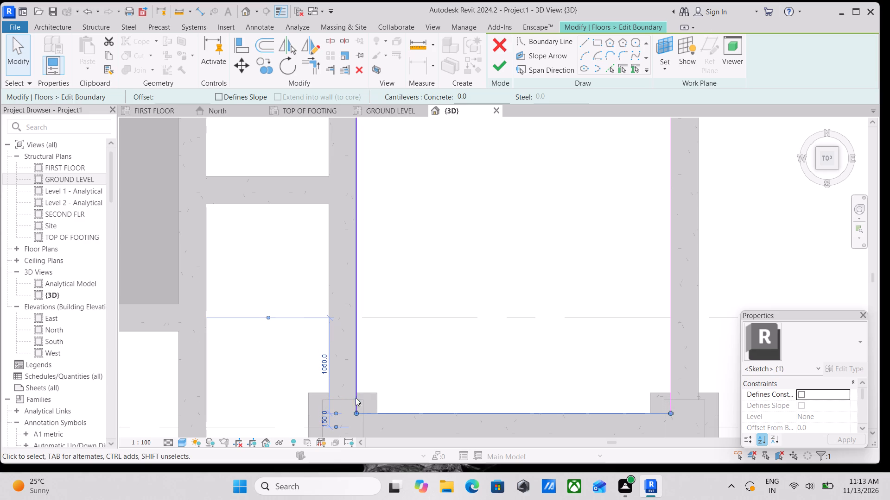
pyautogui.scroll(3, 515, 419)
pyautogui.moveTo(583, 363); pyautogui.dragTo(466, 274, button='middle')
pyautogui.scroll(-2, 466, 274)
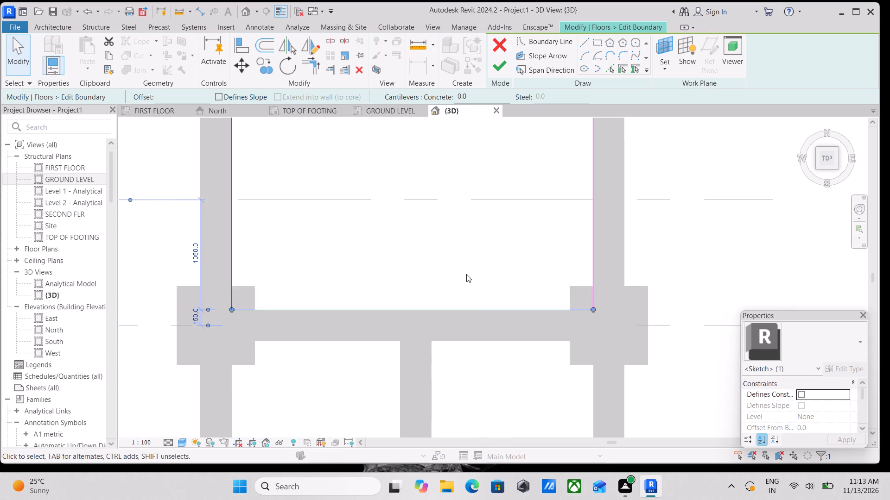
pyautogui.moveTo(466, 274); pyautogui.dragTo(477, 320, button='middle')
pyautogui.scroll(-4, 470, 303)
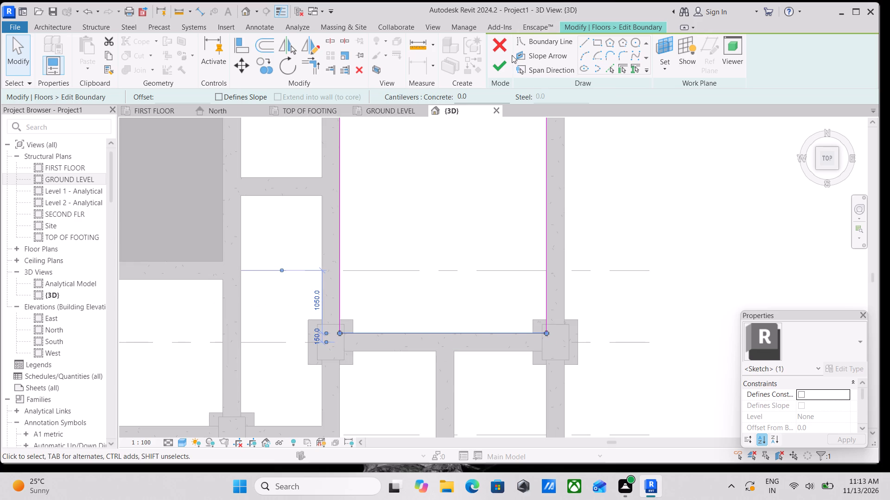
pyautogui.click(499, 63)
# Copy the resized floor 5700 mm down between grids 3 and 4, from its lower edge midpoint to the grid F beam's inner face.
pyautogui.scroll(-4, 431, 215)
pyautogui.moveTo(426, 216); pyautogui.dragTo(436, 278, button='middle')
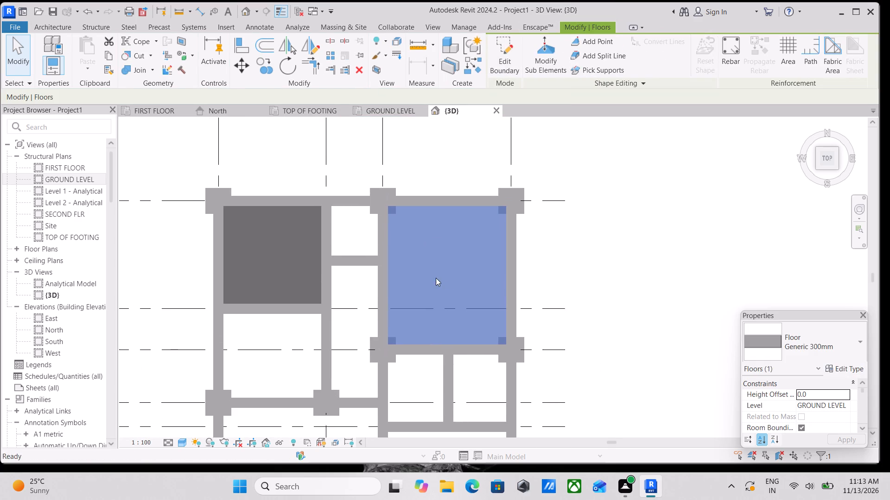
pyautogui.scroll(3, 409, 212)
pyautogui.scroll(-3, 417, 202)
pyautogui.moveTo(417, 219); pyautogui.dragTo(408, 167, button='middle')
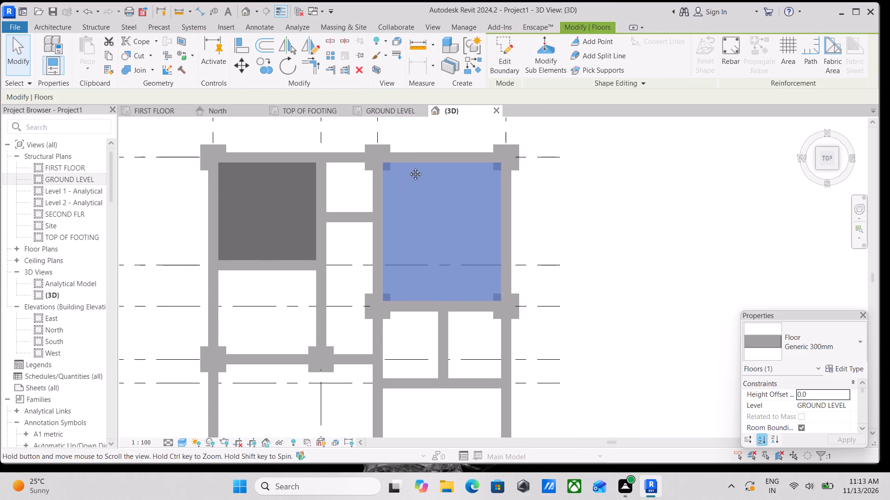
pyautogui.moveTo(408, 167); pyautogui.dragTo(408, 158, button='middle')
pyautogui.scroll(-3, 408, 156)
pyautogui.scroll(2, 425, 169)
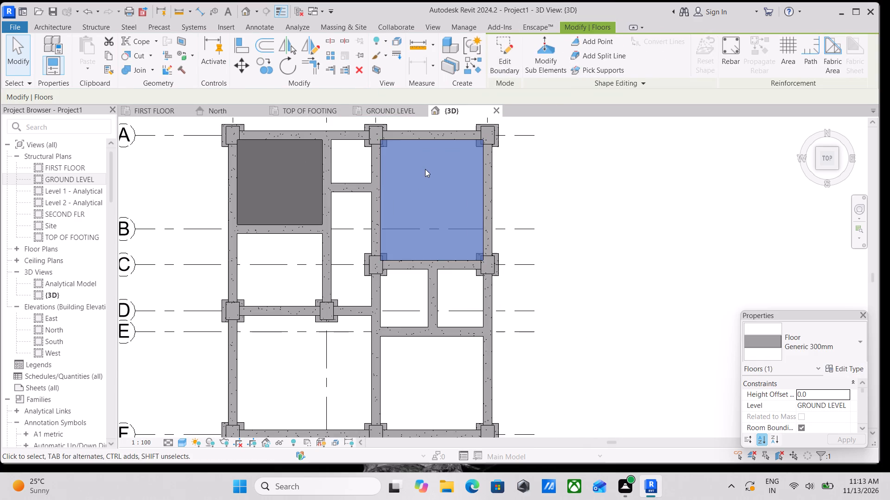
pyautogui.moveTo(424, 180); pyautogui.dragTo(425, 210, button='middle')
pyautogui.write('CO')
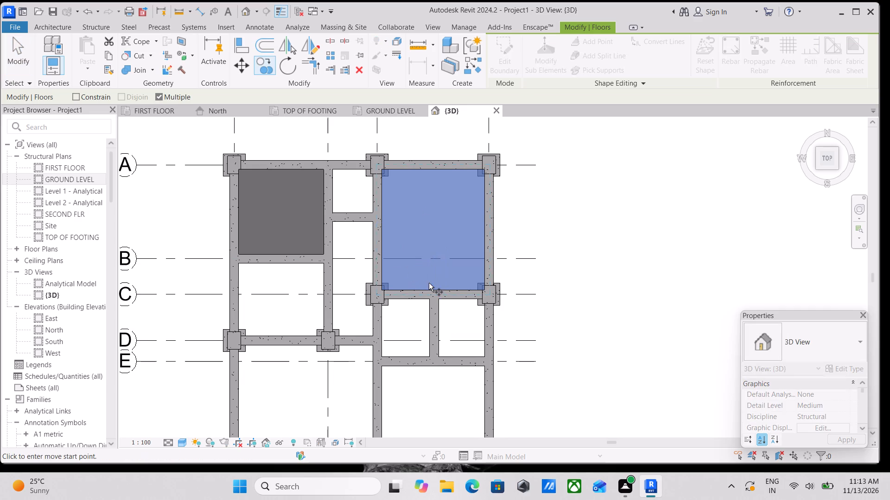
pyautogui.scroll(4, 430, 284)
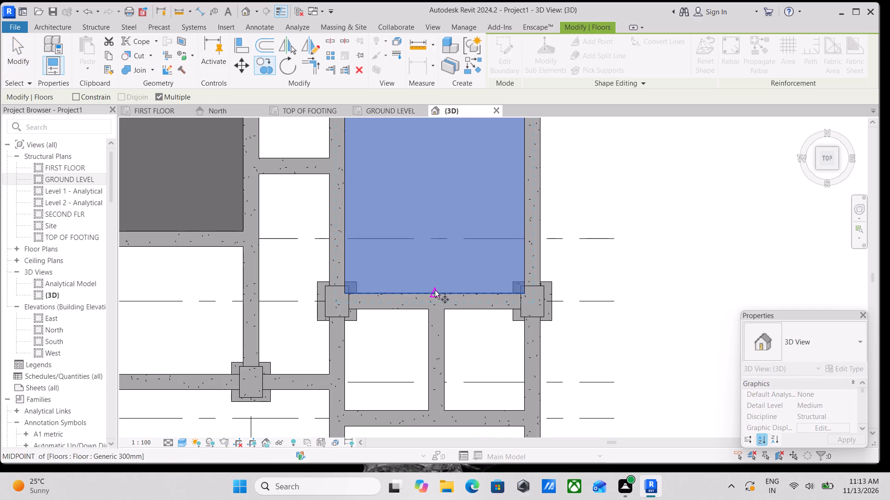
pyautogui.click(435, 290)
pyautogui.moveTo(424, 331); pyautogui.dragTo(467, 143, button='middle')
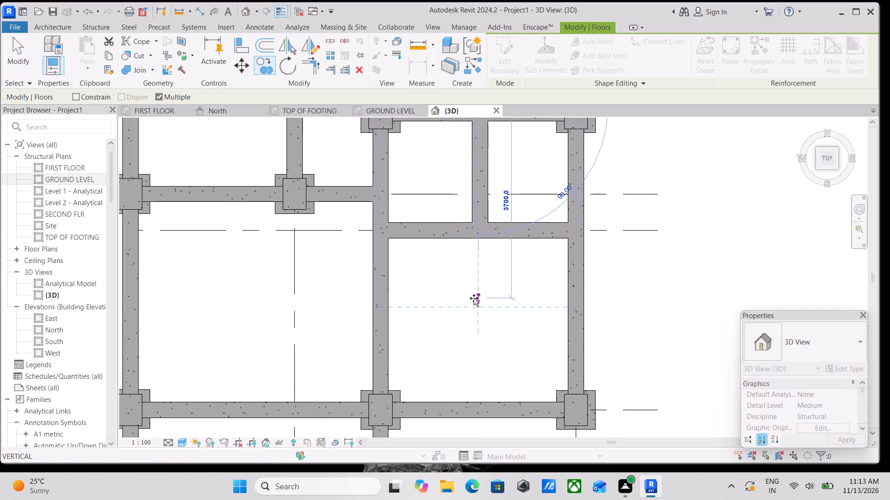
pyautogui.moveTo(474, 298); pyautogui.dragTo(475, 247, button='middle')
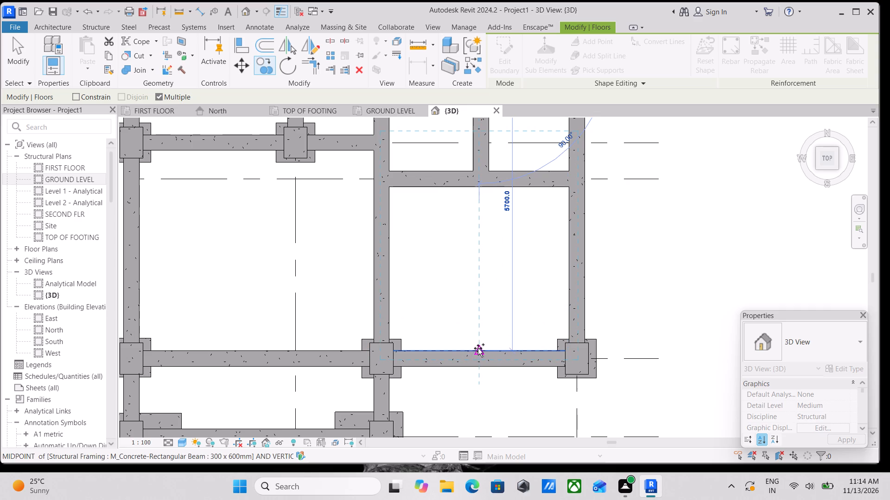
pyautogui.click(479, 349)
pyautogui.scroll(-2, 487, 325)
pyautogui.moveTo(487, 325); pyautogui.dragTo(488, 342, button='middle')
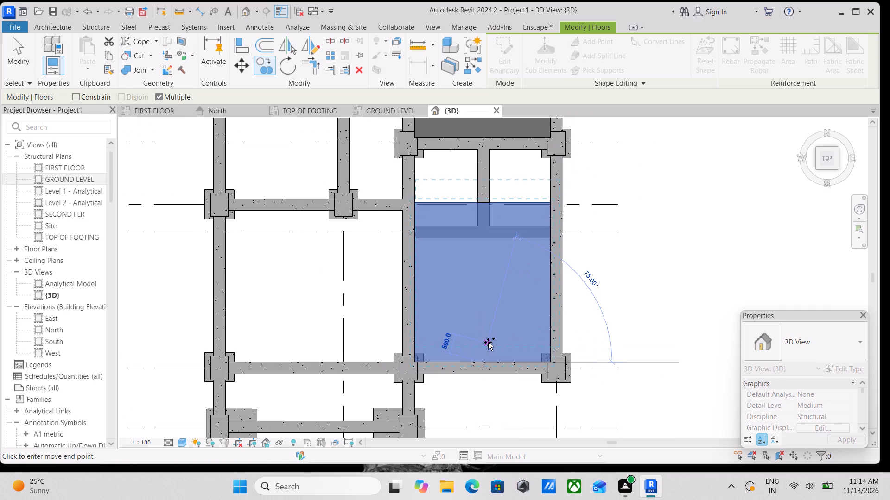
pyautogui.press('Escape')
pyautogui.press('Escape')
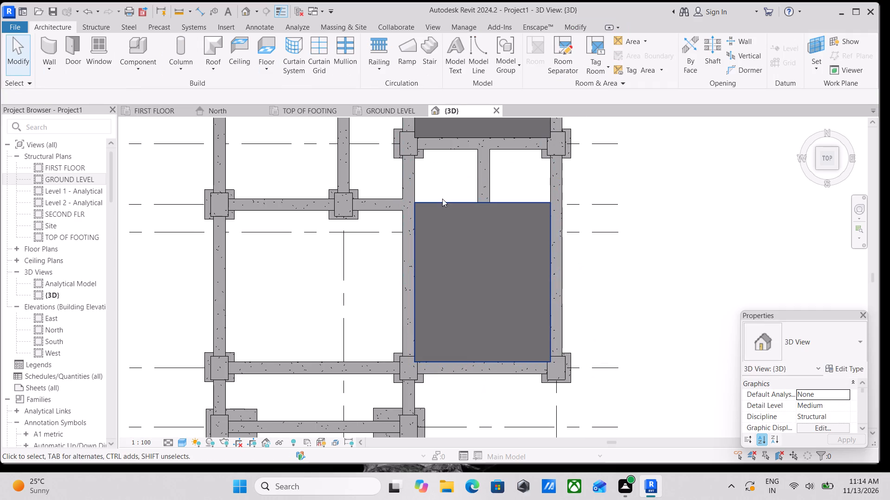
# Edit the copied floor's boundary and move its upper edge down to the intermediate cross beam's lower face, 150 mm from the beam's grid line.
pyautogui.click(439, 205)
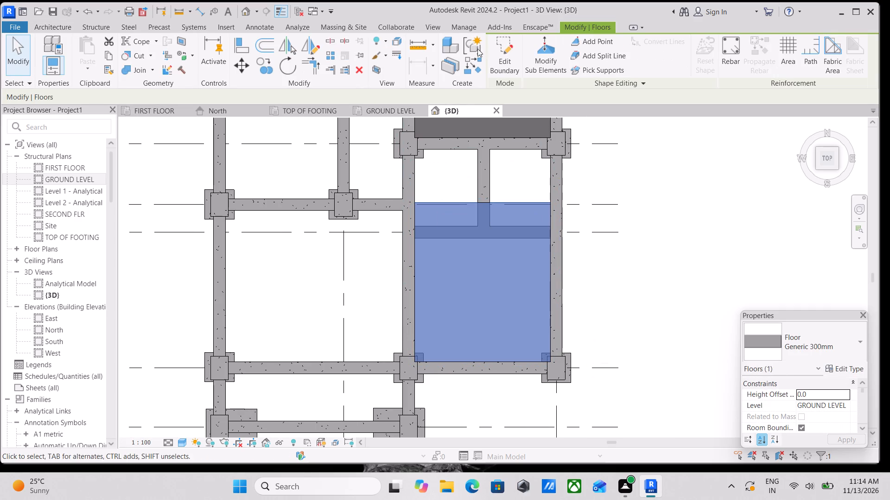
pyautogui.click(501, 52)
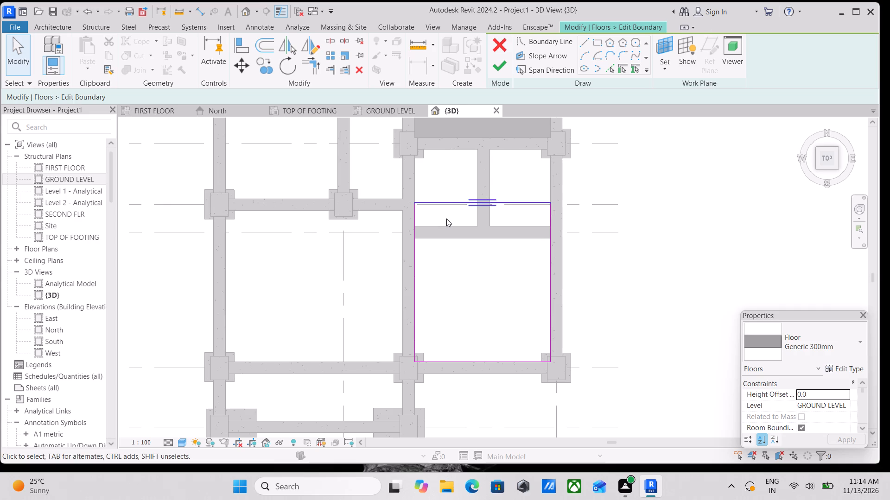
pyautogui.click(461, 200)
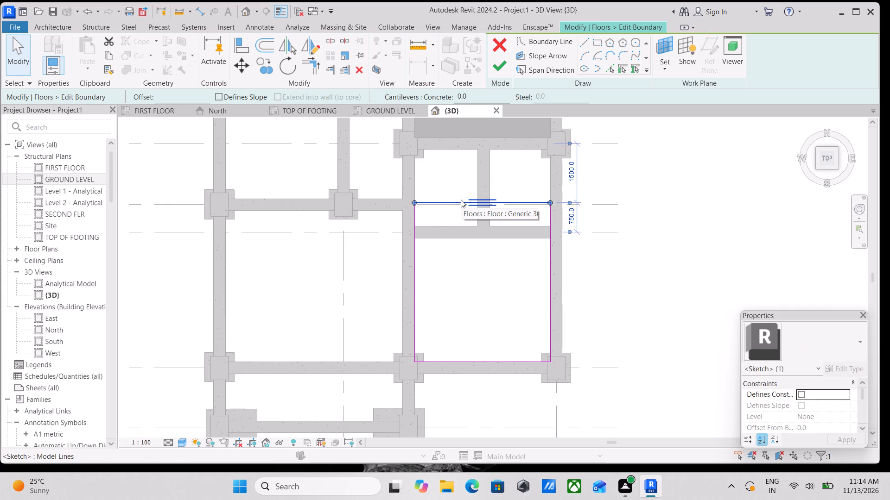
pyautogui.press('Down')
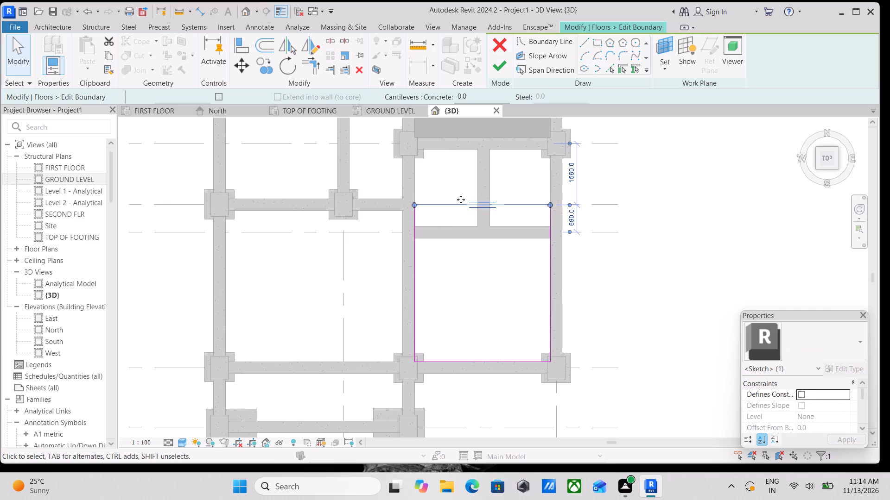
pyautogui.press('Down')
pyautogui.press('Down')
pyautogui.press('Down')
pyautogui.press('Down')
pyautogui.press('Down')
pyautogui.press('Down')
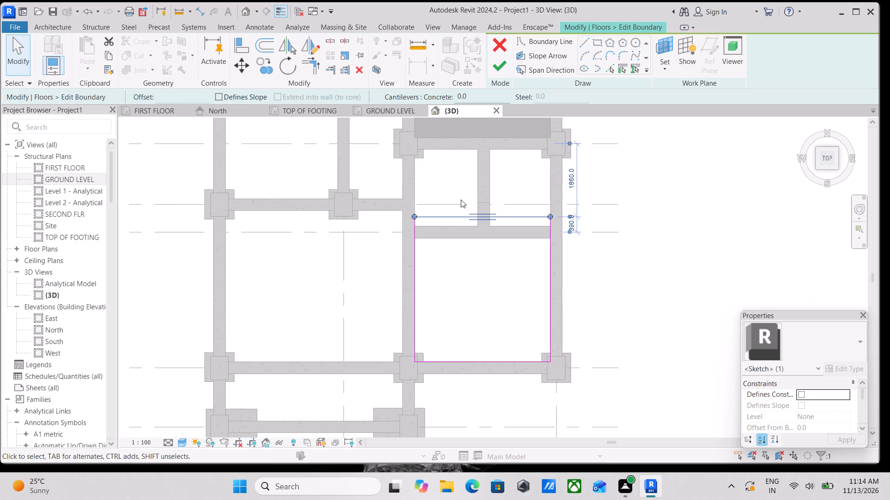
pyautogui.press('Down')
pyautogui.press('Down')
pyautogui.press('Down')
pyautogui.press('Down')
pyautogui.press('Down')
pyautogui.press('Down')
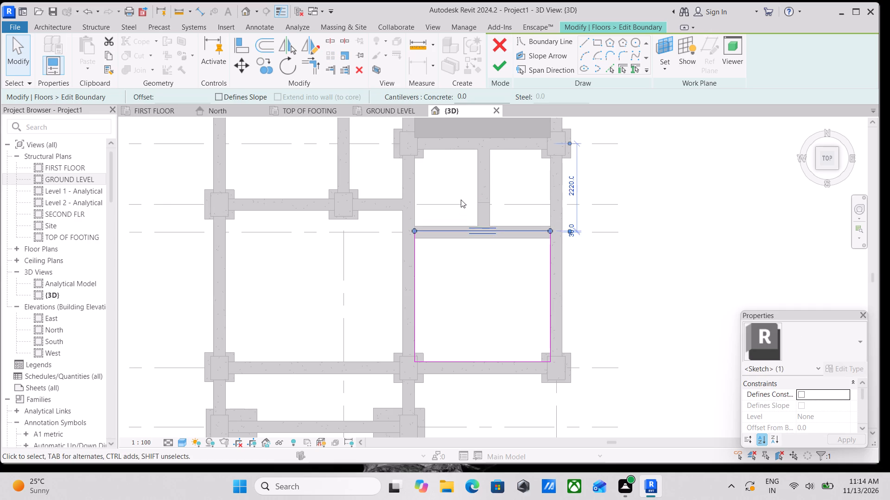
pyautogui.press('Down')
pyautogui.press('Down')
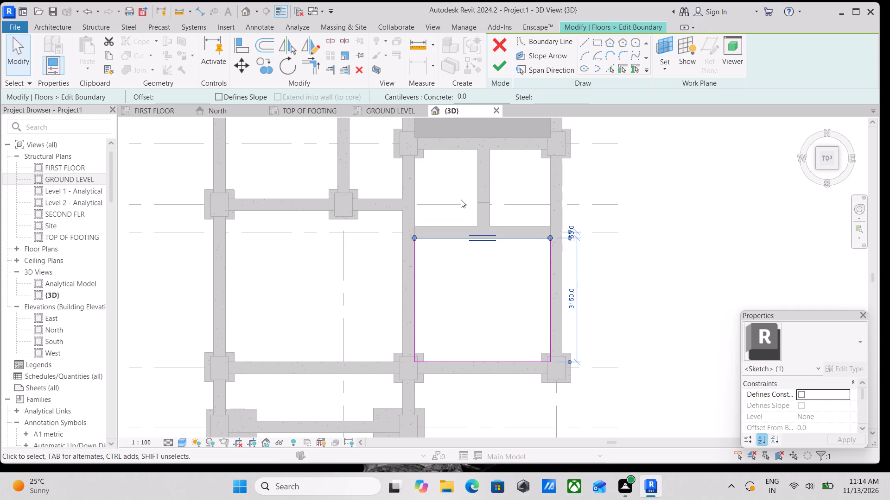
# Examine the moved boundary edge's alignment with the cross beam and side beams, and the open bays above it.
pyautogui.scroll(3, 521, 297)
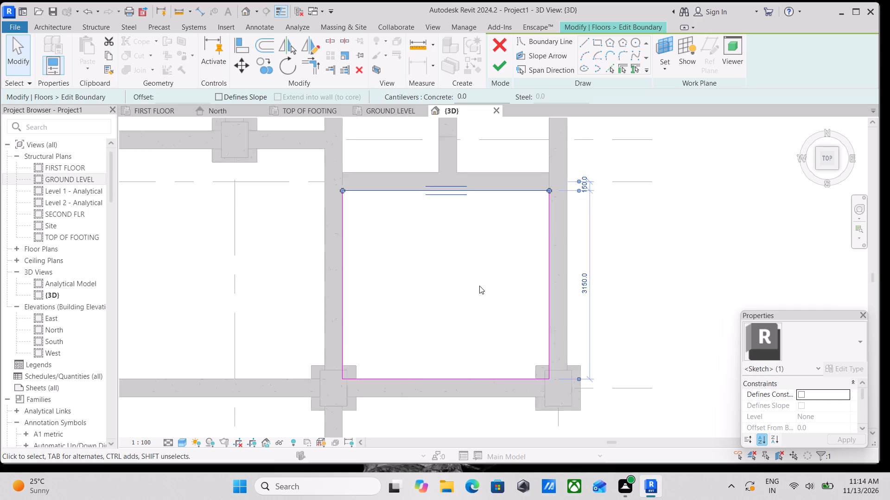
pyautogui.scroll(2, 479, 286)
pyautogui.moveTo(479, 286); pyautogui.dragTo(464, 347, button='middle')
pyautogui.scroll(2, 470, 272)
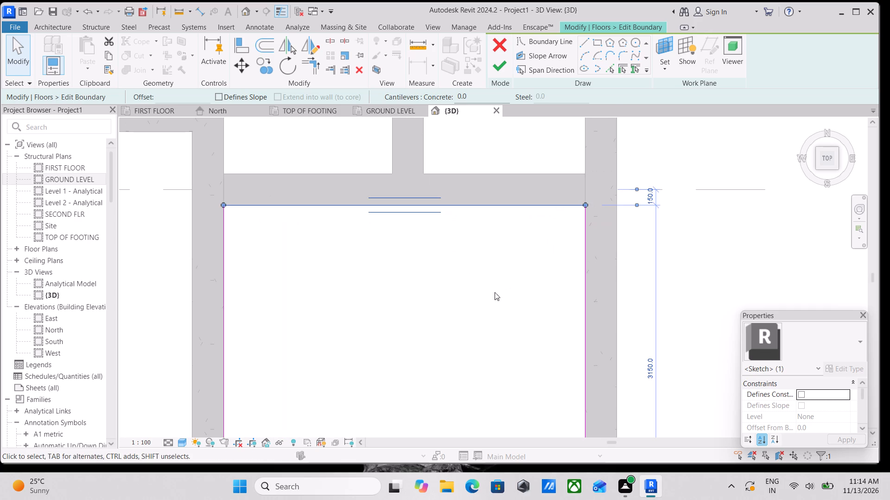
pyautogui.scroll(2, 396, 264)
pyautogui.scroll(-5, 394, 263)
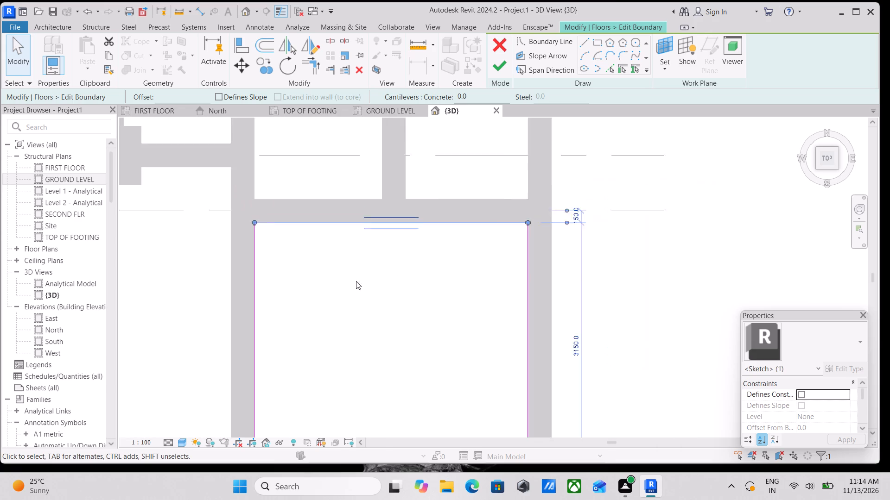
pyautogui.scroll(-1, 356, 281)
pyautogui.moveTo(394, 307); pyautogui.dragTo(375, 249, button='middle')
pyautogui.scroll(2, 390, 363)
pyautogui.moveTo(343, 384); pyautogui.dragTo(362, 431, button='middle')
pyautogui.moveTo(359, 332); pyautogui.dragTo(392, 431, button='middle')
pyautogui.scroll(1, 392, 431)
pyautogui.moveTo(329, 294); pyautogui.dragTo(316, 355, button='middle')
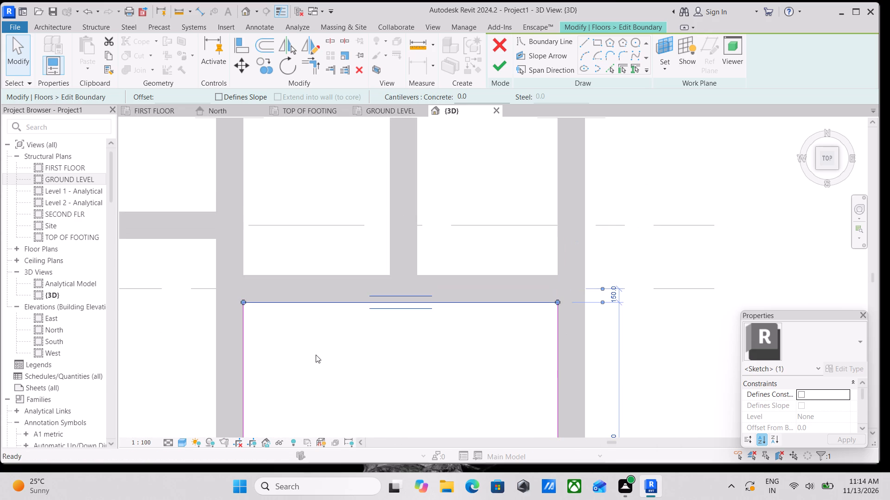
pyautogui.scroll(-4, 366, 355)
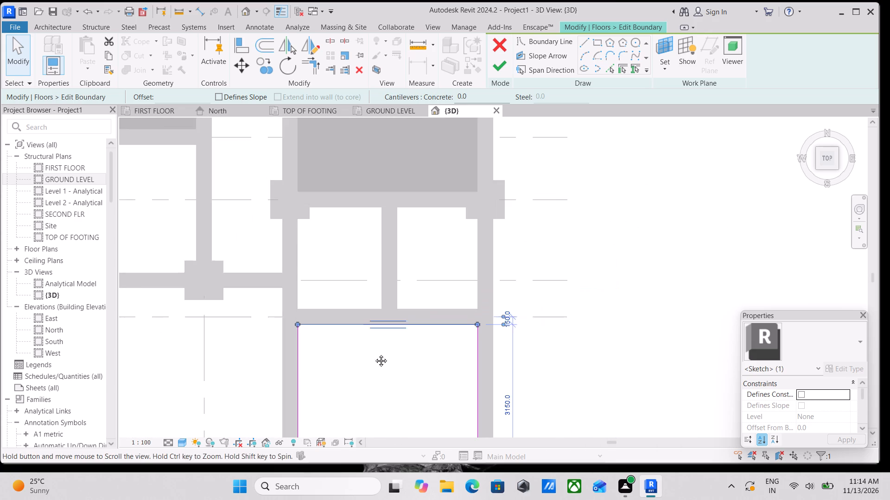
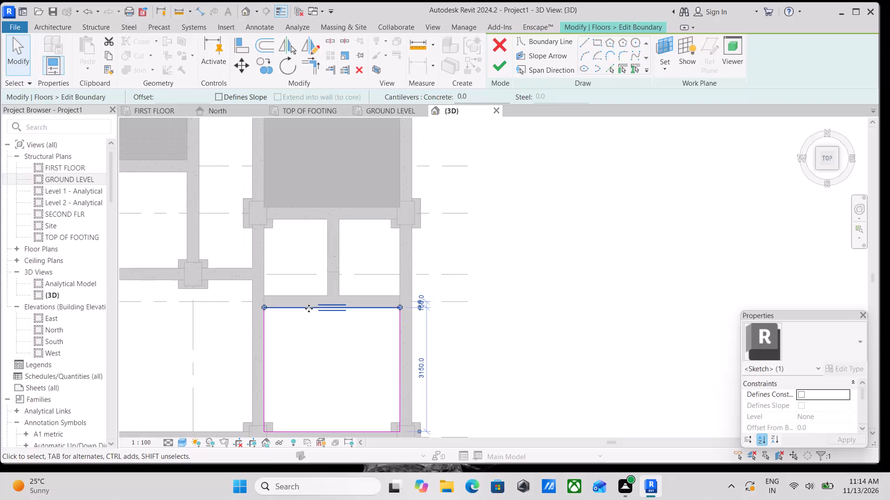
# Finish the boundary sketch of the floor between the intermediate cross beam and the grid F beam.
pyautogui.scroll(2, 309, 308)
pyautogui.scroll(1, 367, 339)
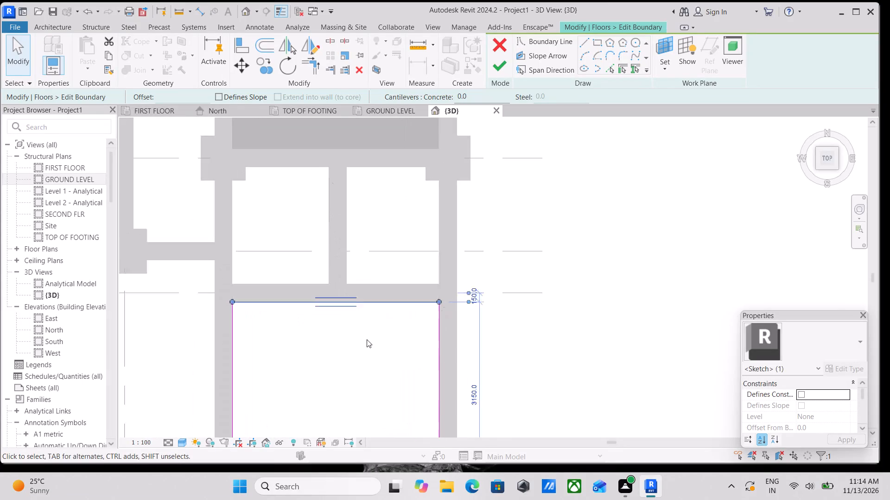
pyautogui.scroll(1, 367, 339)
pyautogui.moveTo(367, 339); pyautogui.dragTo(387, 373, button='middle')
pyautogui.scroll(2, 433, 356)
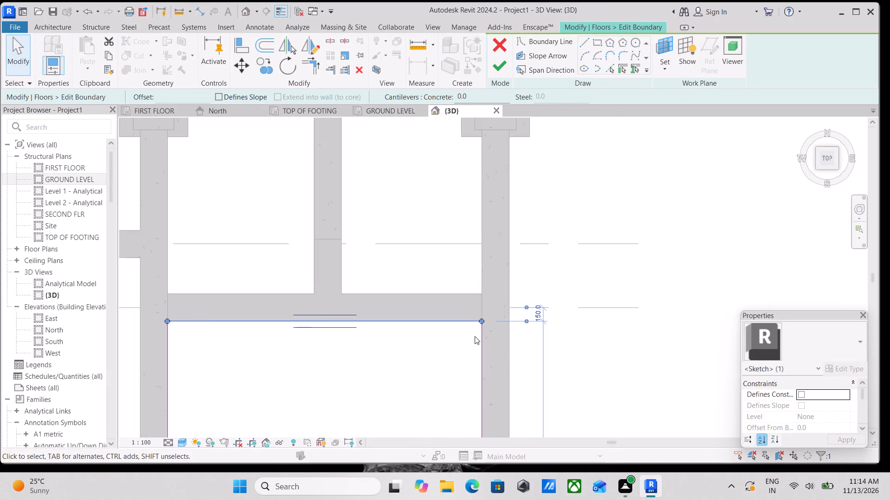
pyautogui.scroll(2, 446, 338)
pyautogui.scroll(-2, 438, 341)
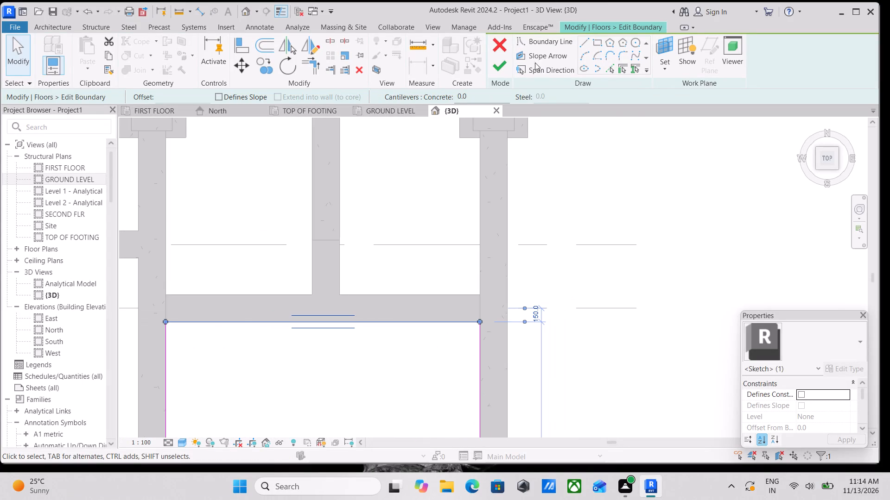
pyautogui.click(491, 63)
# Copy this floor from its lower edge midpoint into the open bay across grid 3, centred against the grid F beam's inner face.
pyautogui.scroll(-3, 391, 126)
pyautogui.moveTo(391, 126); pyautogui.dragTo(454, 105, button='middle')
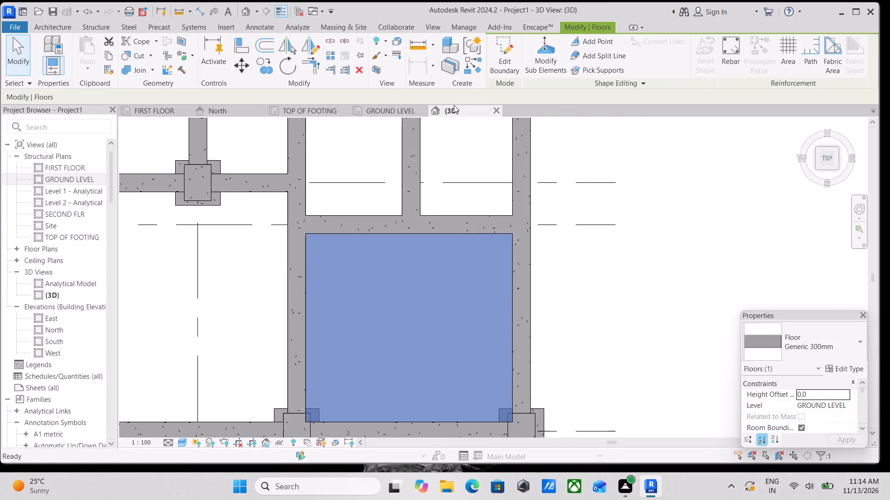
pyautogui.moveTo(392, 168); pyautogui.dragTo(467, 161, button='middle')
pyautogui.moveTo(467, 161); pyautogui.dragTo(470, 175, button='middle')
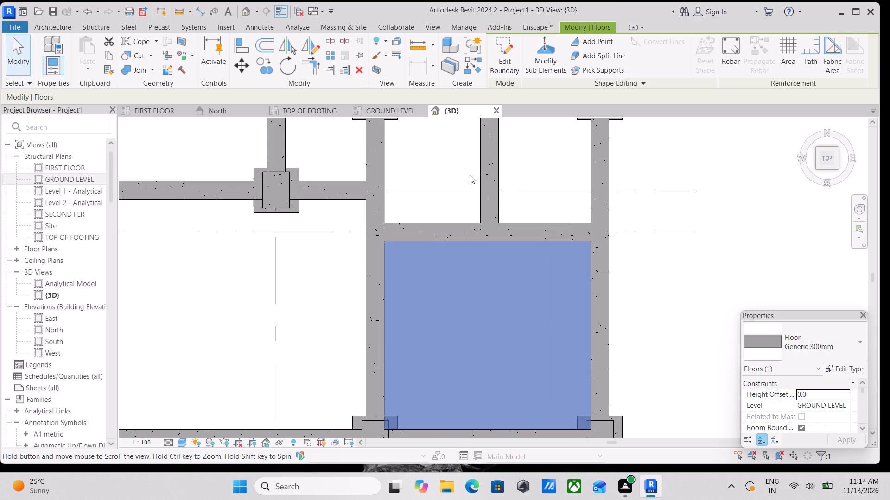
pyautogui.write('CO')
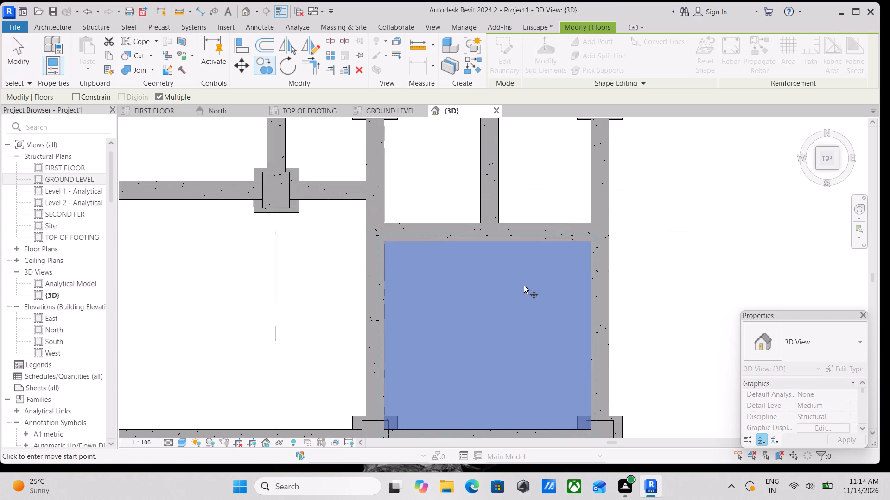
pyautogui.scroll(-4, 516, 261)
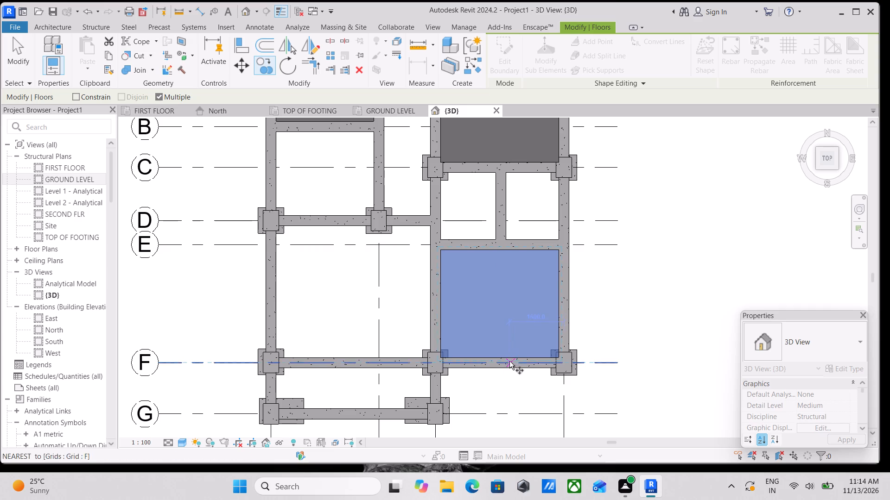
pyautogui.scroll(4, 507, 355)
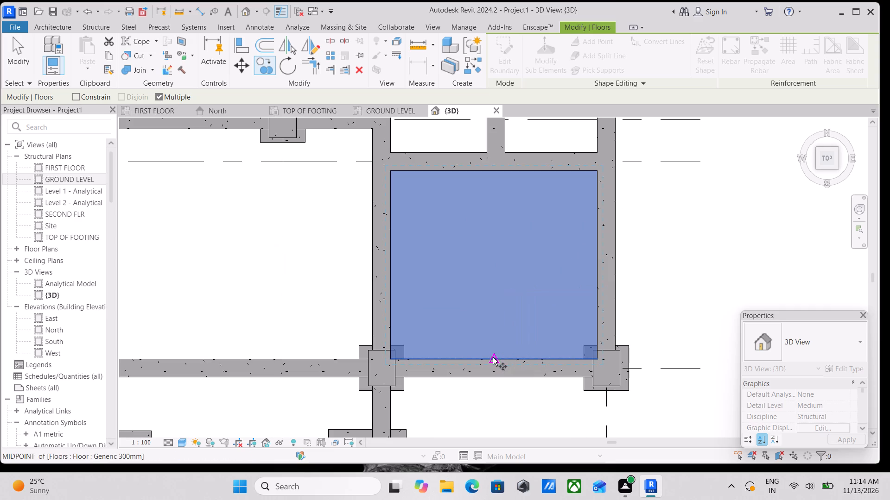
pyautogui.click(492, 357)
pyautogui.moveTo(423, 342); pyautogui.dragTo(494, 327, button='middle')
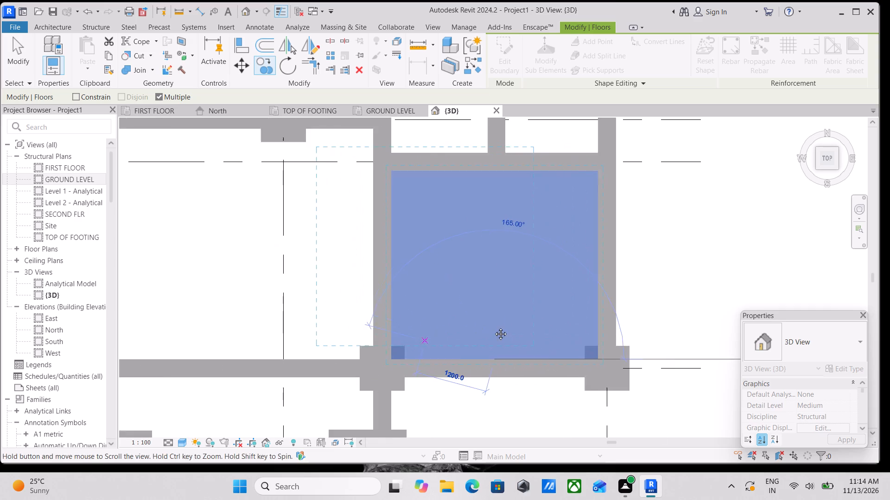
pyautogui.moveTo(494, 327); pyautogui.dragTo(619, 293, button='middle')
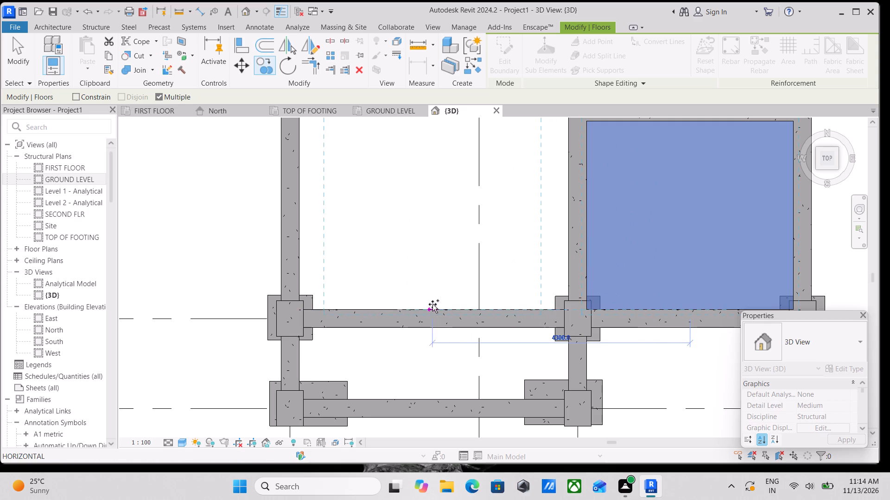
pyautogui.scroll(3, 442, 302)
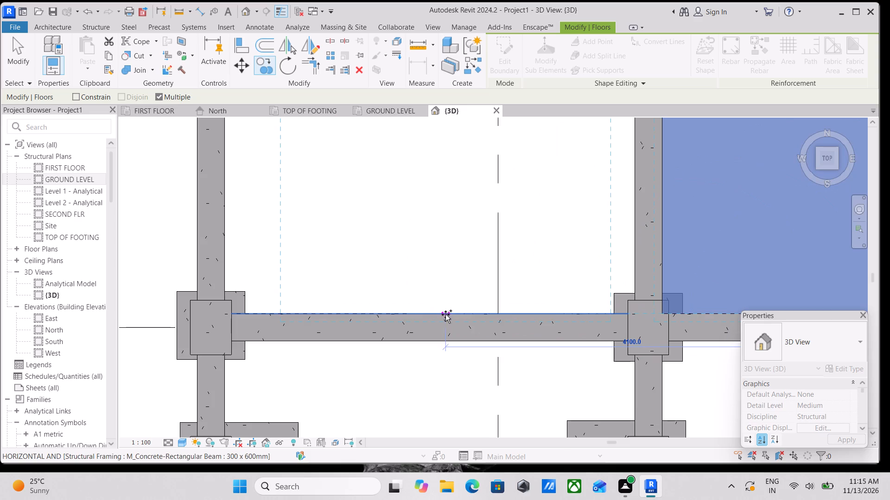
pyautogui.click(429, 312)
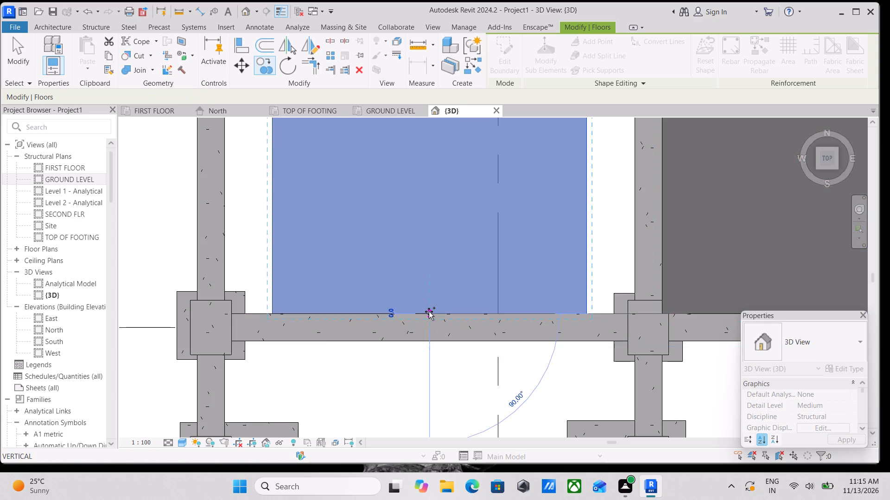
pyautogui.scroll(-7, 429, 312)
pyautogui.middleClick(429, 312)
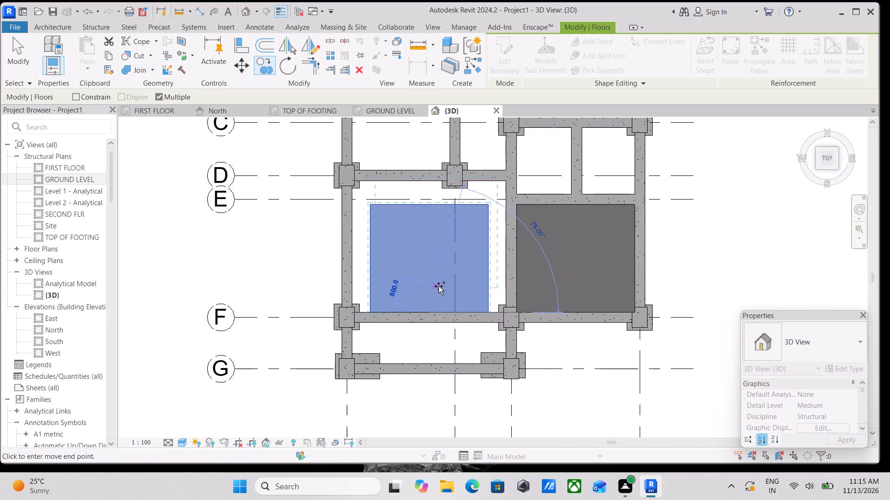
pyautogui.press('Escape')
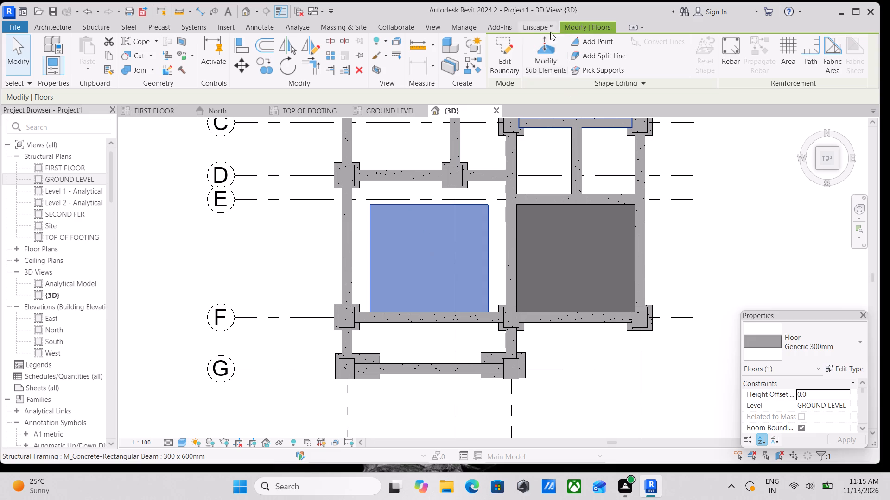
# Edit the copied floor's boundary and move its right edge to the grid 3 beam's inner face, about 155 mm from the grid.
pyautogui.click(505, 40)
pyautogui.click(489, 237)
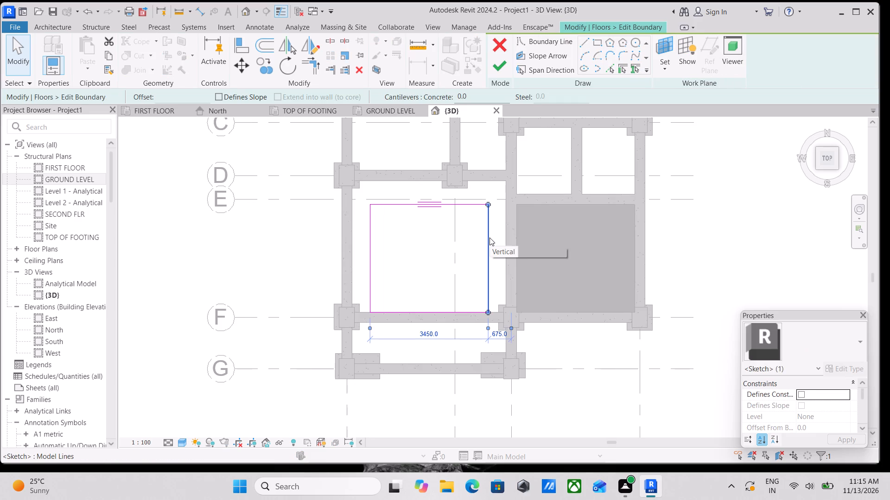
pyautogui.press('Right')
pyautogui.press('Right')
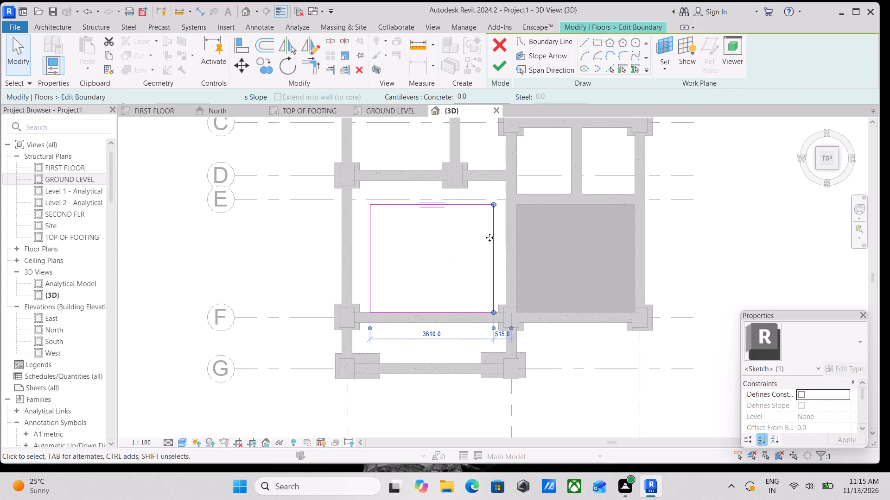
pyautogui.press('Right')
pyautogui.press('Right')
pyautogui.press('Right')
pyautogui.press('Right')
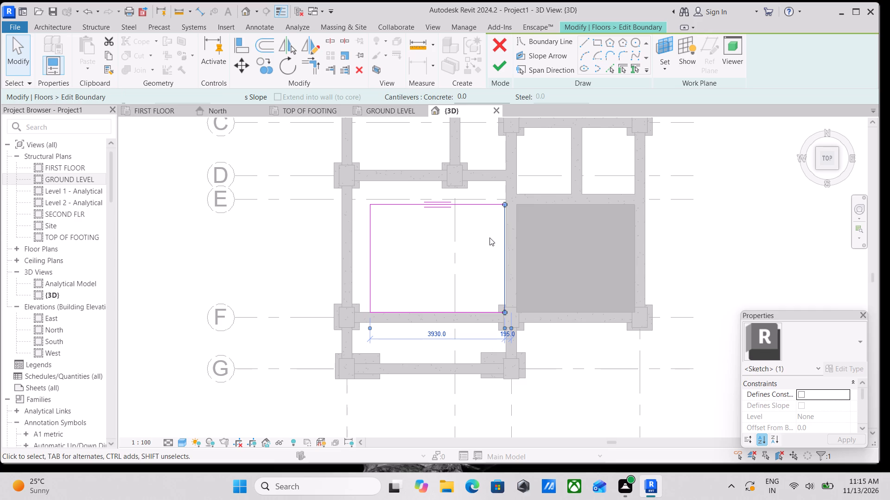
pyautogui.press('Right')
pyautogui.press('Left')
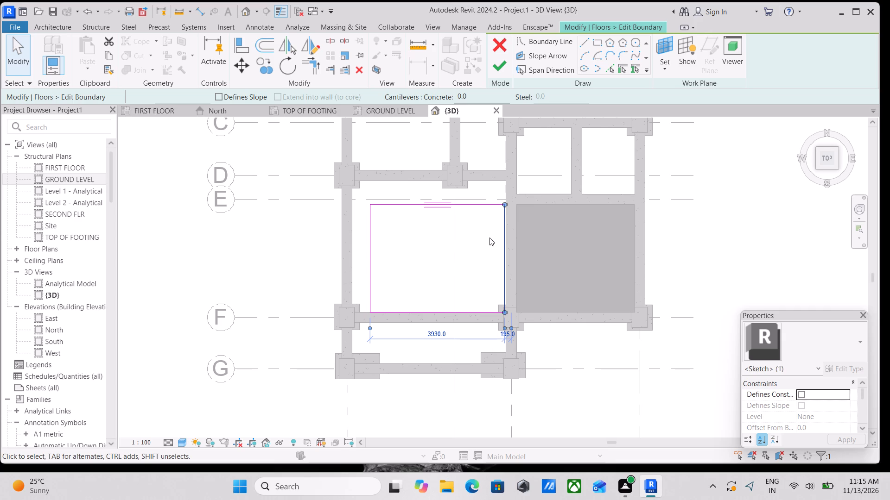
pyautogui.press('Right')
pyautogui.click(489, 237)
pyautogui.press('Left')
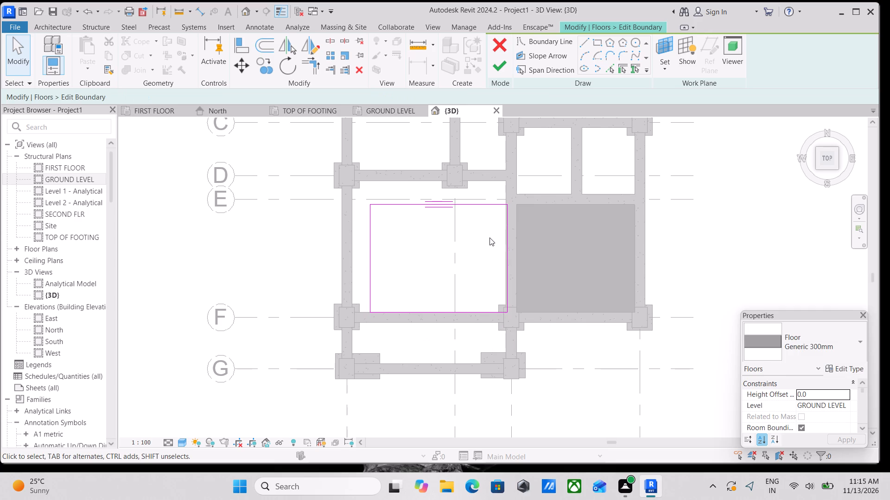
pyautogui.press('Left')
pyautogui.scroll(9, 508, 264)
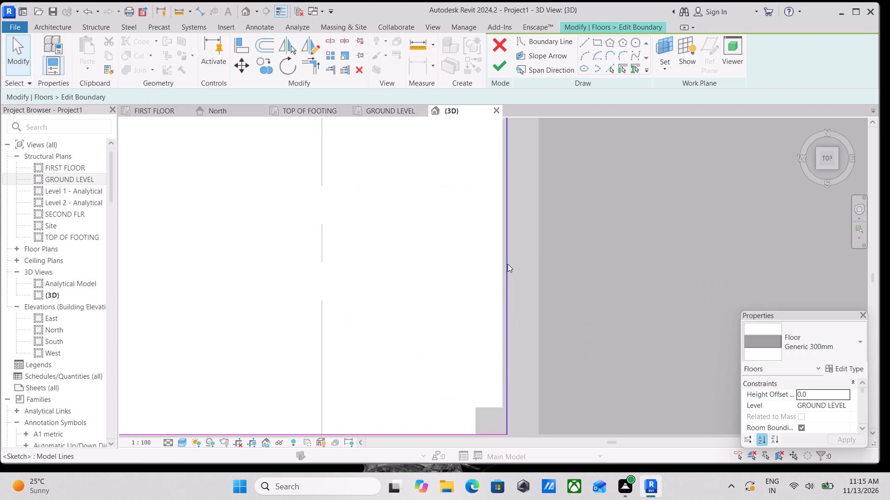
pyautogui.scroll(4, 508, 264)
pyautogui.click(508, 264)
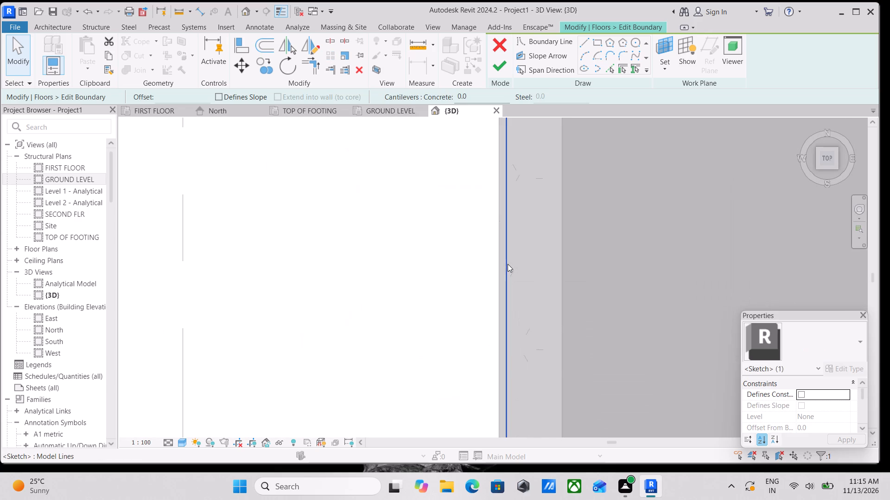
pyautogui.scroll(-5, 508, 264)
pyautogui.scroll(-5, 363, 250)
pyautogui.moveTo(336, 256); pyautogui.dragTo(445, 353, button='middle')
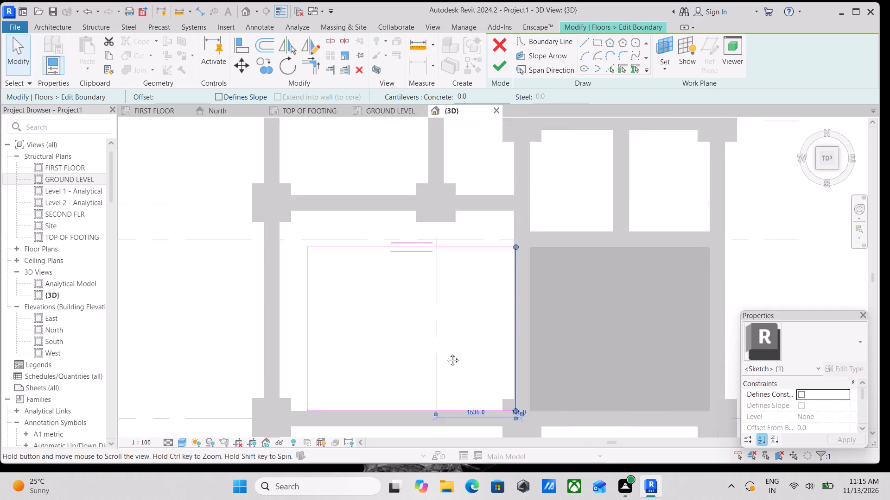
pyautogui.moveTo(445, 353); pyautogui.dragTo(433, 329, button='middle')
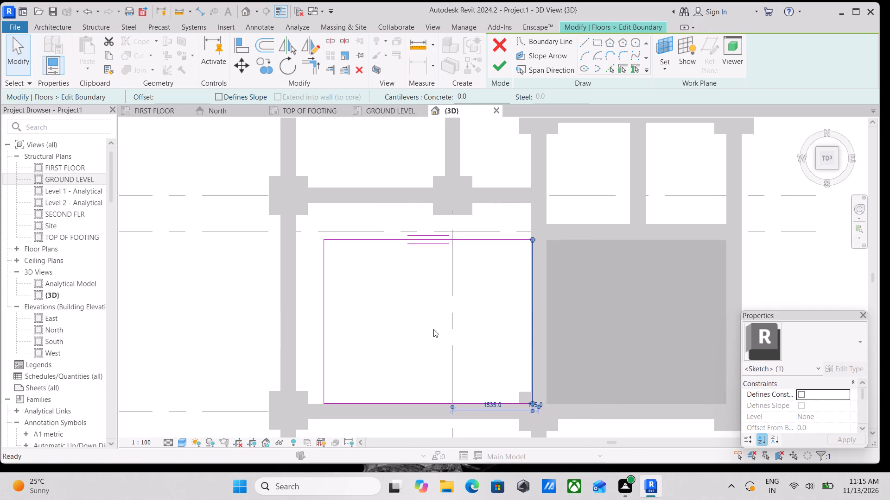
pyautogui.press('Left')
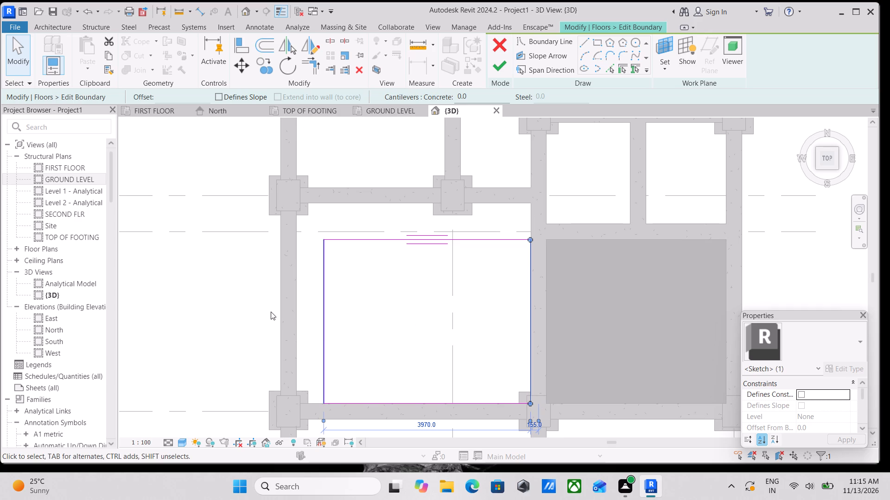
# Move the boundary's left edge outward to the outer side beam's inner face, about 155 mm from that beam's grid line.
pyautogui.click(324, 334)
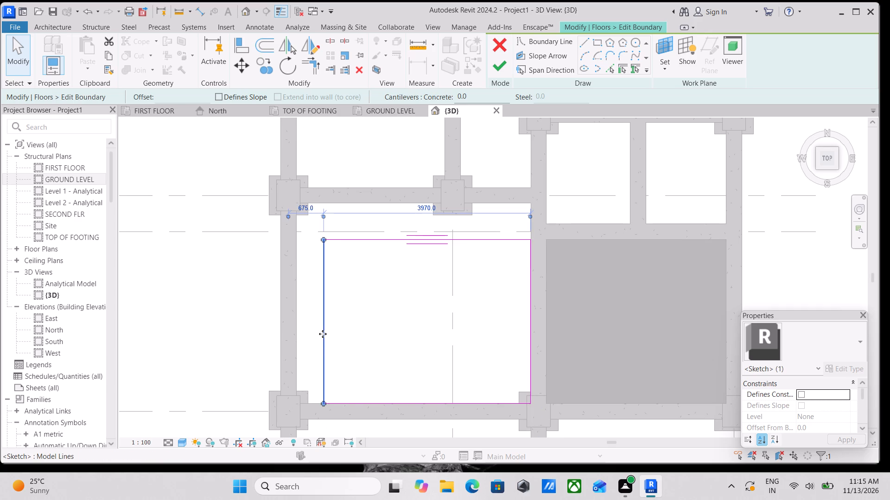
pyautogui.press('Left')
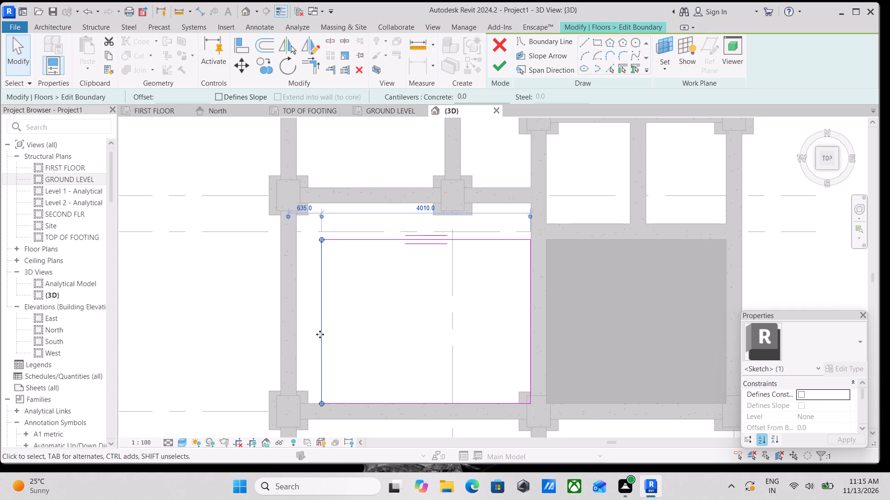
pyautogui.press('Left')
pyautogui.press('Left')
pyautogui.press('Left')
pyautogui.press('Left')
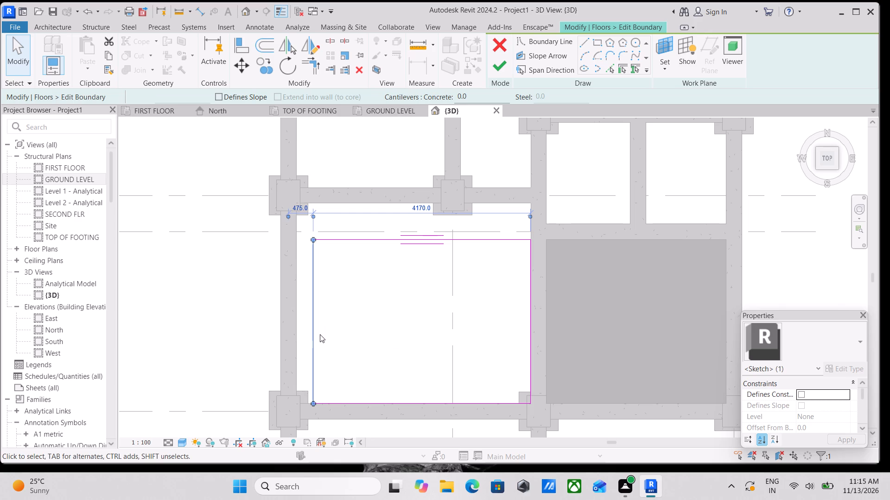
pyautogui.press('Left')
pyautogui.press('Left')
pyautogui.press('Left')
pyautogui.press('Left')
pyautogui.press('Left')
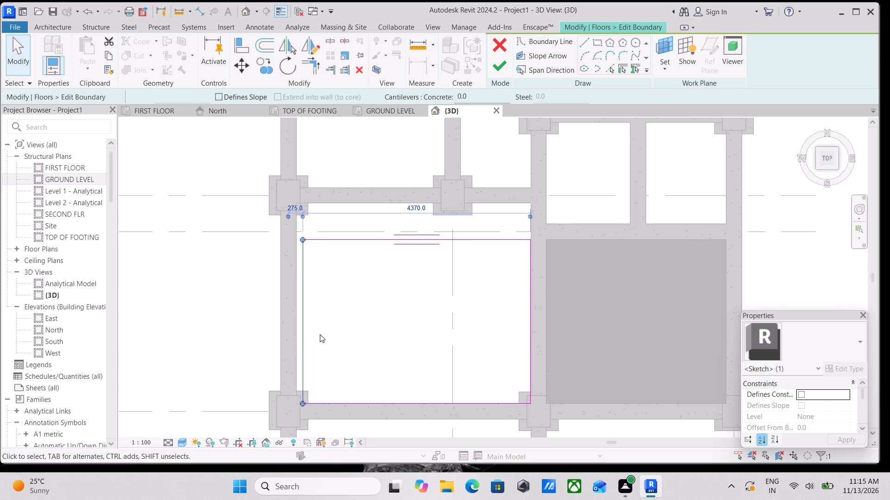
pyautogui.press('Left')
pyautogui.press('Left')
pyautogui.press('Left')
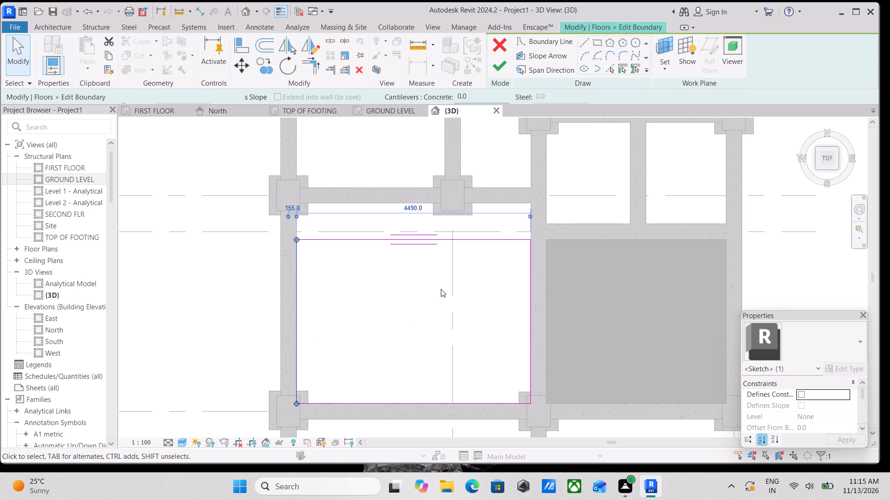
# Move the boundary's upper edge outward to the grid D beam's inner face, about 145 mm from the grid.
pyautogui.click(448, 241)
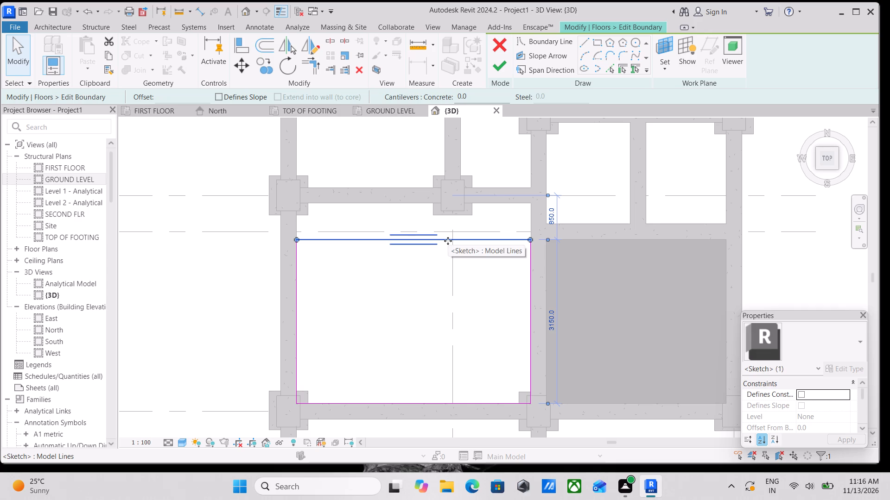
pyautogui.press('Up')
pyautogui.press('Up')
pyautogui.press('Up')
pyautogui.press('Up')
pyautogui.press('Up')
pyautogui.press('Up')
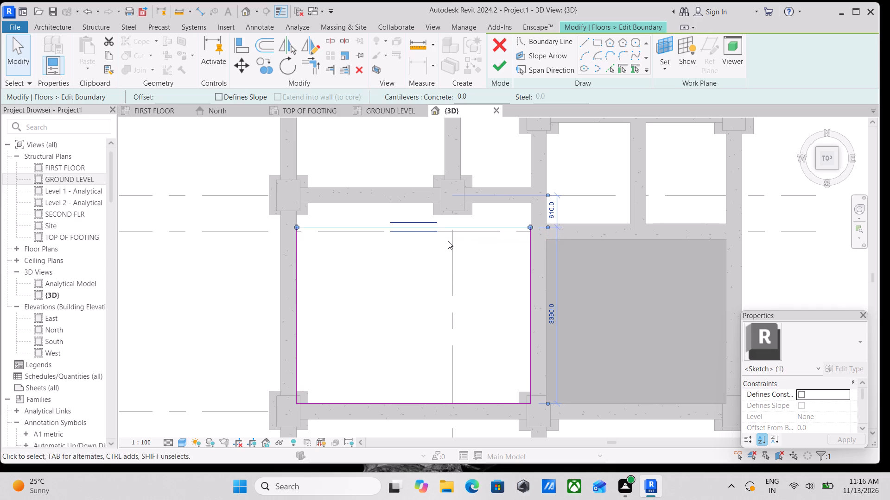
pyautogui.press('Up')
pyautogui.press('Up')
pyautogui.press('Up')
pyautogui.press('Up')
pyautogui.press('Up')
pyautogui.press('Up')
pyautogui.press('Up')
pyautogui.press('Up')
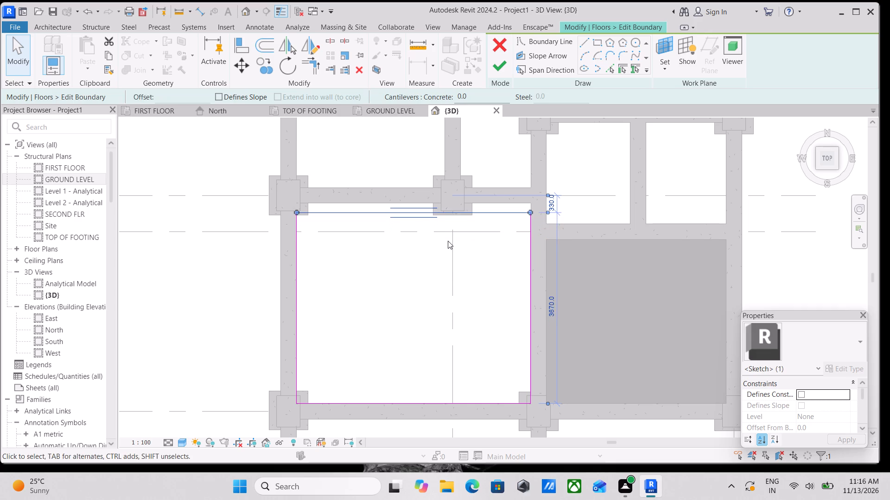
pyautogui.press('Up')
pyautogui.press('Up')
pyautogui.press('Up')
pyautogui.press('Up')
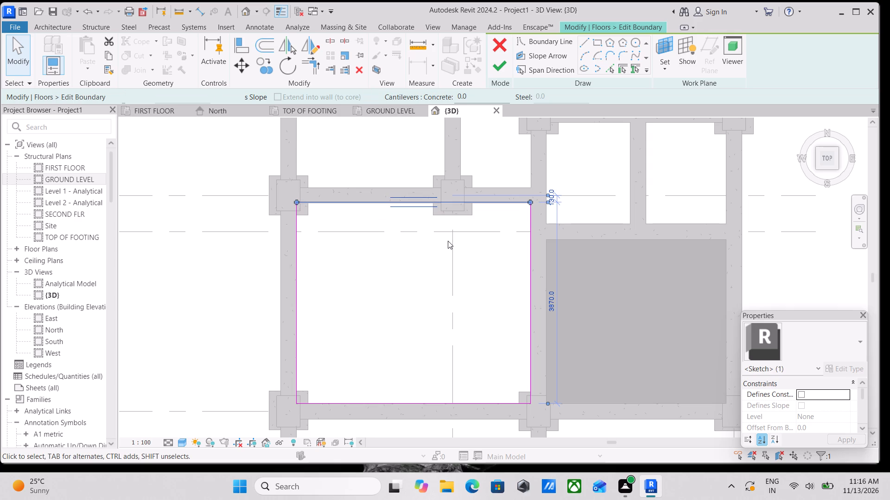
pyautogui.scroll(4, 448, 241)
pyautogui.moveTo(448, 241); pyautogui.dragTo(470, 359, button='middle')
pyautogui.scroll(1, 456, 306)
pyautogui.scroll(2, 293, 276)
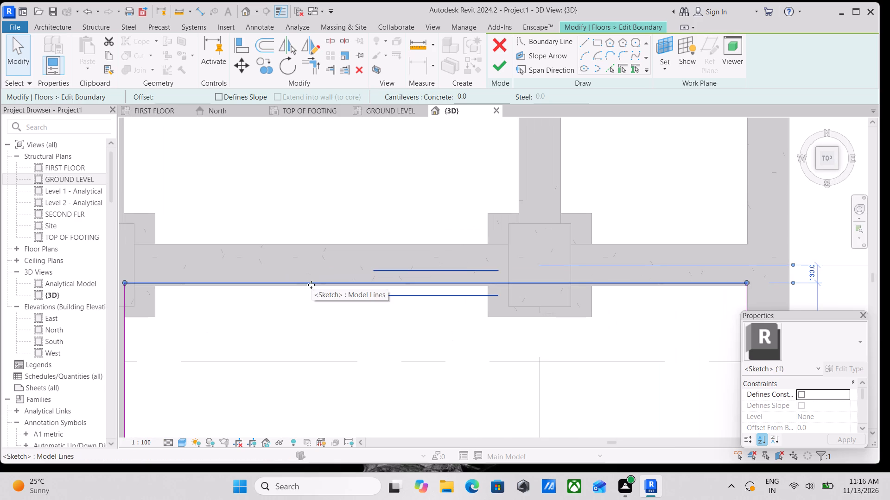
pyautogui.click(312, 285)
pyautogui.scroll(1, 339, 343)
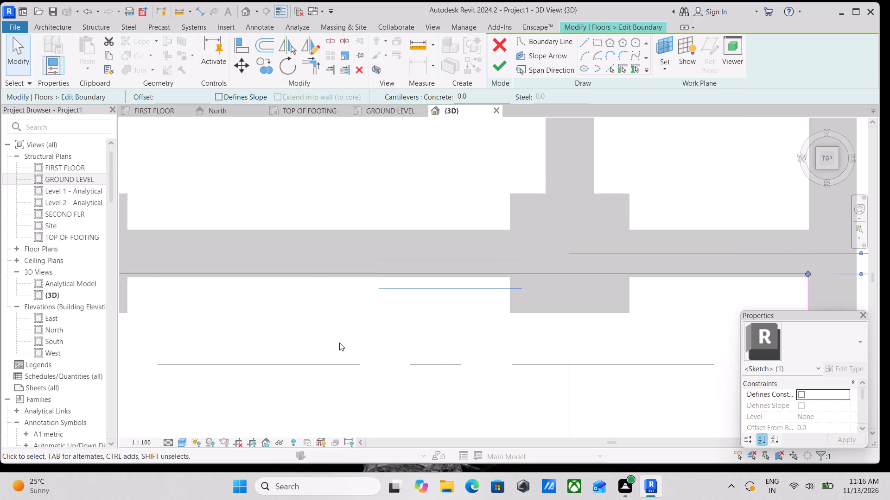
pyautogui.press('Down')
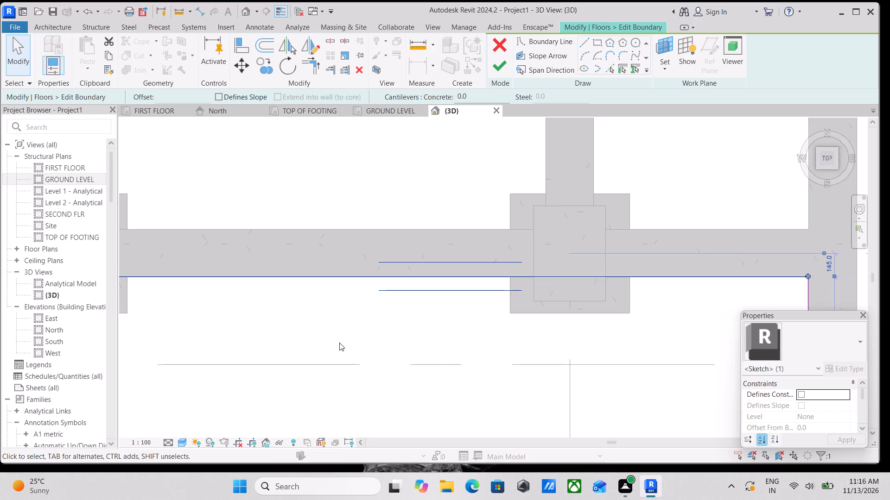
# Finish the boundary sketch of the enlarged floor between the grid D and grid F beams.
pyautogui.scroll(-5, 339, 343)
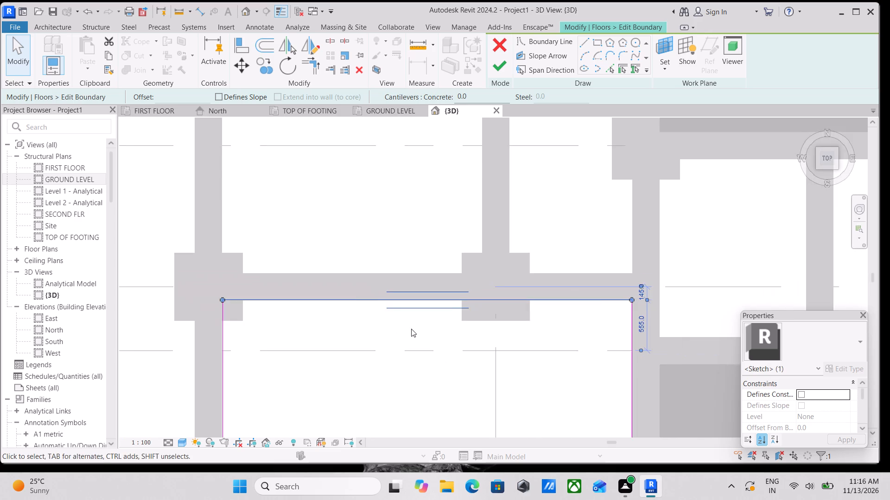
pyautogui.moveTo(383, 335); pyautogui.dragTo(372, 250, button='middle')
pyautogui.scroll(-5, 380, 239)
pyautogui.moveTo(408, 277); pyautogui.dragTo(413, 232, button='middle')
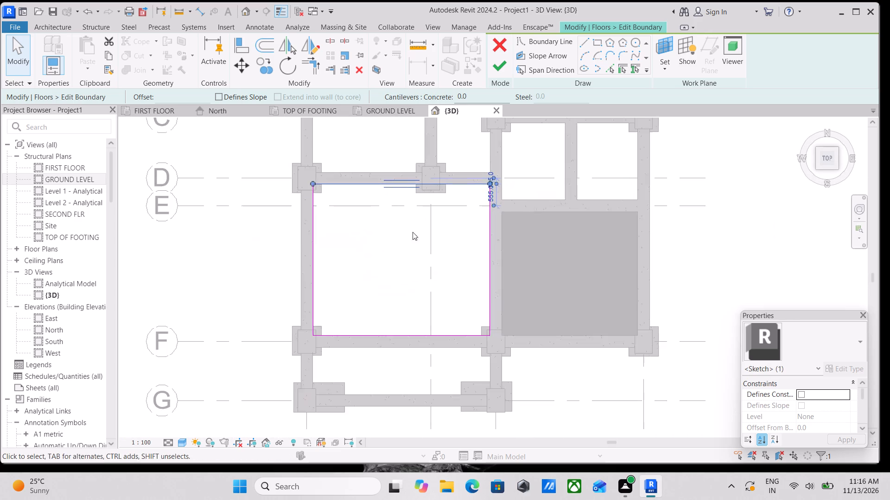
pyautogui.scroll(9, 504, 333)
pyautogui.scroll(-6, 393, 280)
pyautogui.scroll(-1, 342, 234)
pyautogui.moveTo(342, 234); pyautogui.dragTo(376, 318, button='middle')
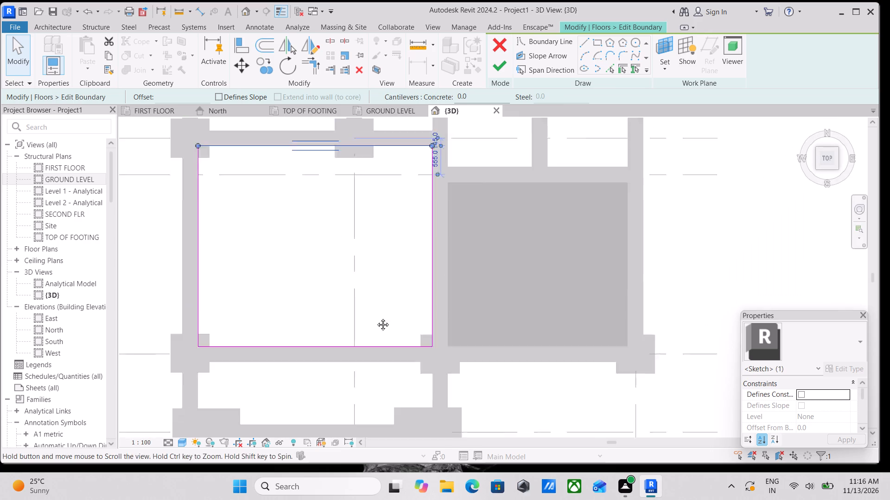
pyautogui.moveTo(376, 318); pyautogui.dragTo(394, 351, button='middle')
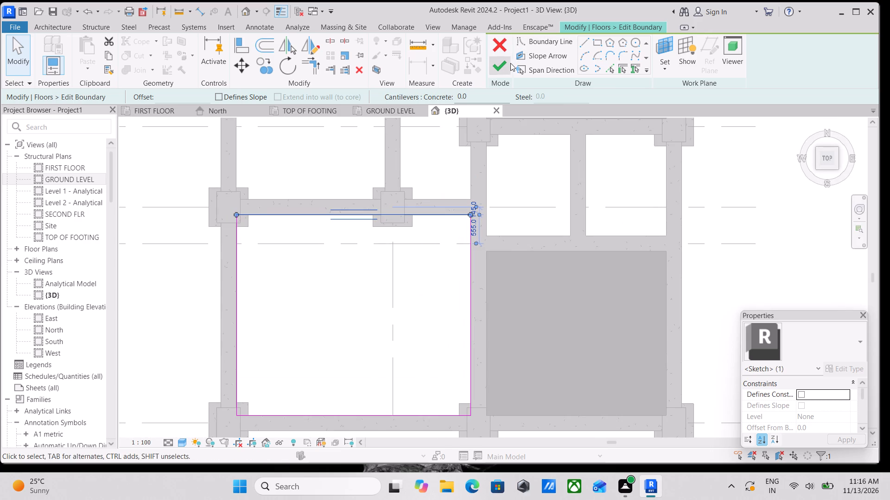
pyautogui.click(510, 63)
# Check the floor layout in the 3D view and in the FIRST FLOOR and GROUND LEVEL plans, then deselect the floor.
pyautogui.scroll(-3, 377, 232)
pyautogui.moveTo(384, 175); pyautogui.dragTo(385, 160, button='middle')
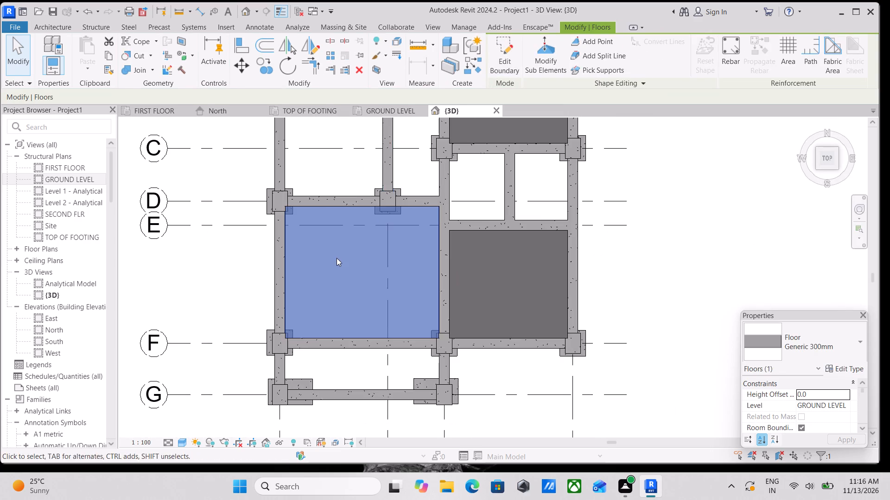
pyautogui.scroll(-1, 337, 258)
pyautogui.moveTo(337, 258); pyautogui.dragTo(337, 307, button='middle')
pyautogui.moveTo(340, 302); pyautogui.dragTo(350, 353, button='middle')
pyautogui.moveTo(366, 259); pyautogui.dragTo(371, 295, button='middle')
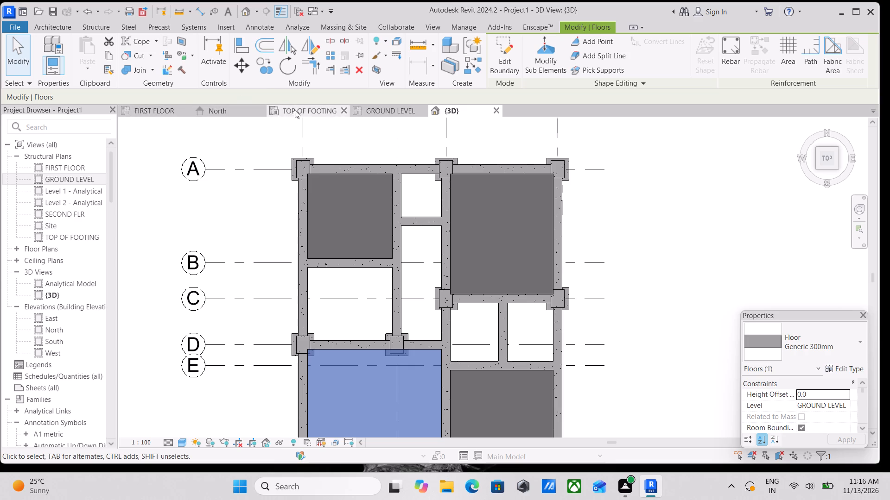
pyautogui.click(164, 106)
pyautogui.scroll(3, 431, 293)
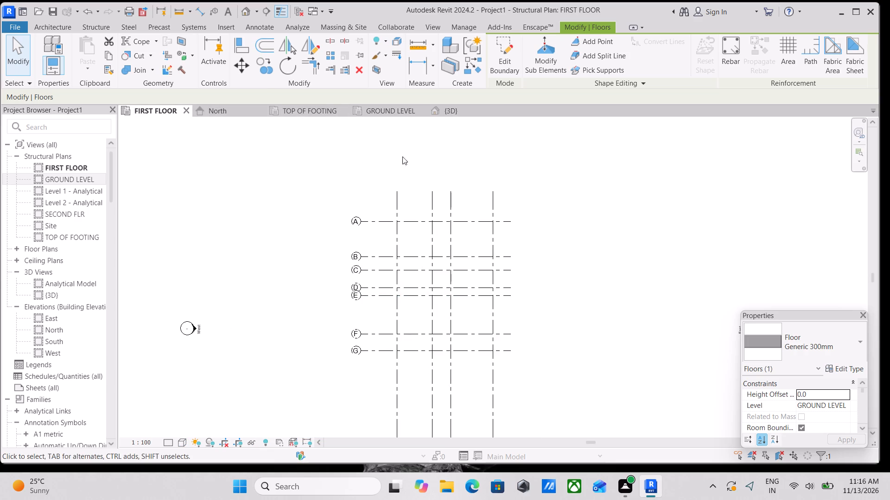
pyautogui.click(383, 106)
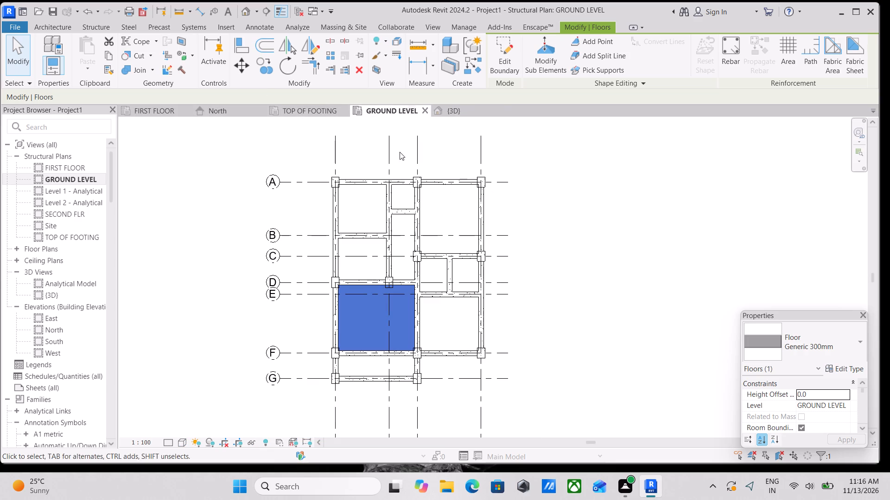
pyautogui.click(455, 111)
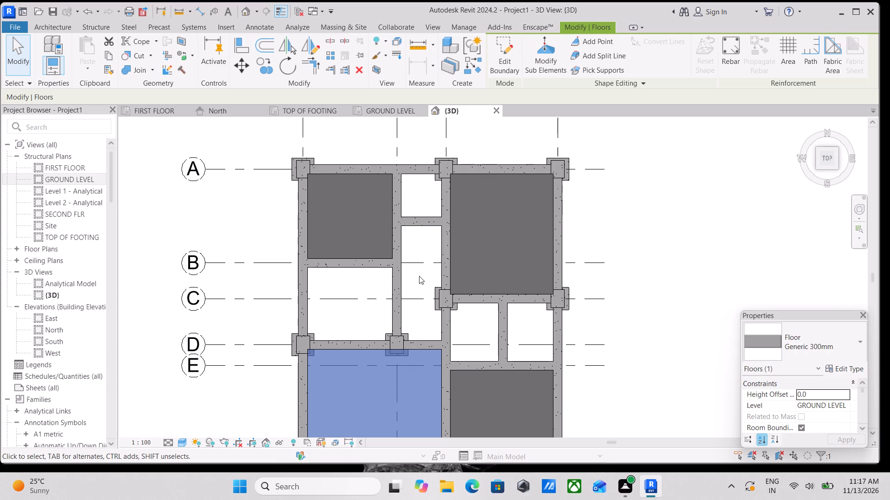
pyautogui.press('Escape')
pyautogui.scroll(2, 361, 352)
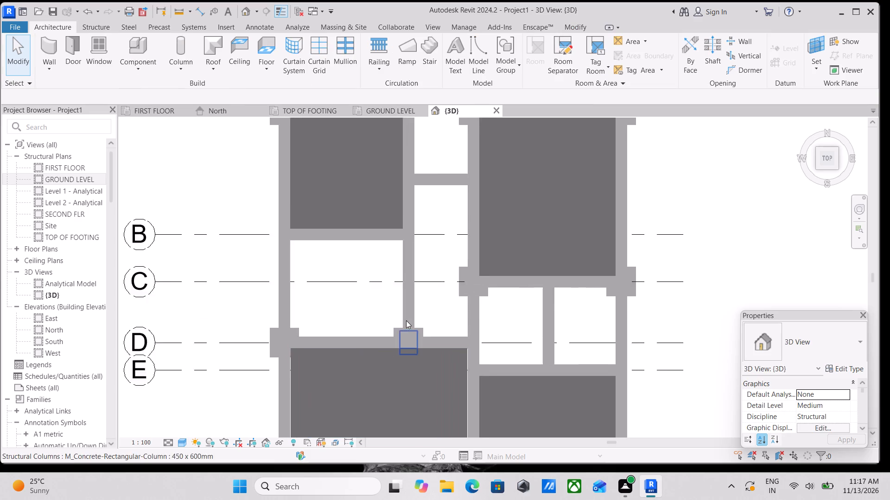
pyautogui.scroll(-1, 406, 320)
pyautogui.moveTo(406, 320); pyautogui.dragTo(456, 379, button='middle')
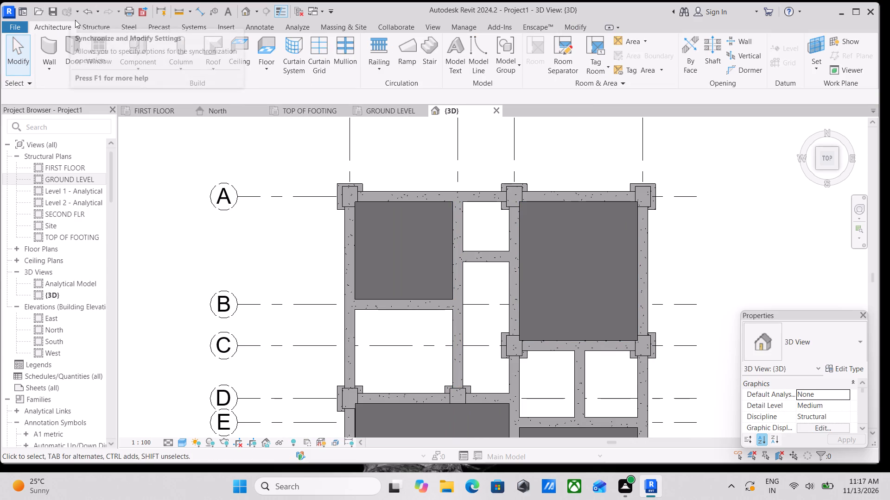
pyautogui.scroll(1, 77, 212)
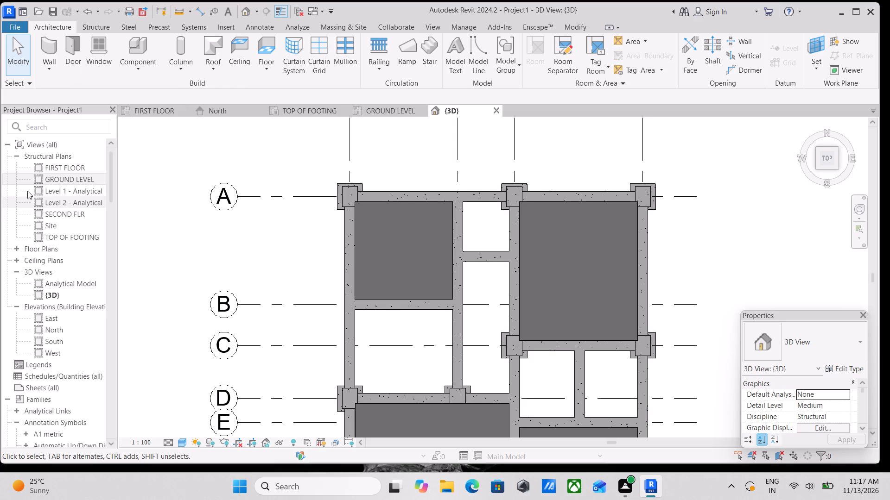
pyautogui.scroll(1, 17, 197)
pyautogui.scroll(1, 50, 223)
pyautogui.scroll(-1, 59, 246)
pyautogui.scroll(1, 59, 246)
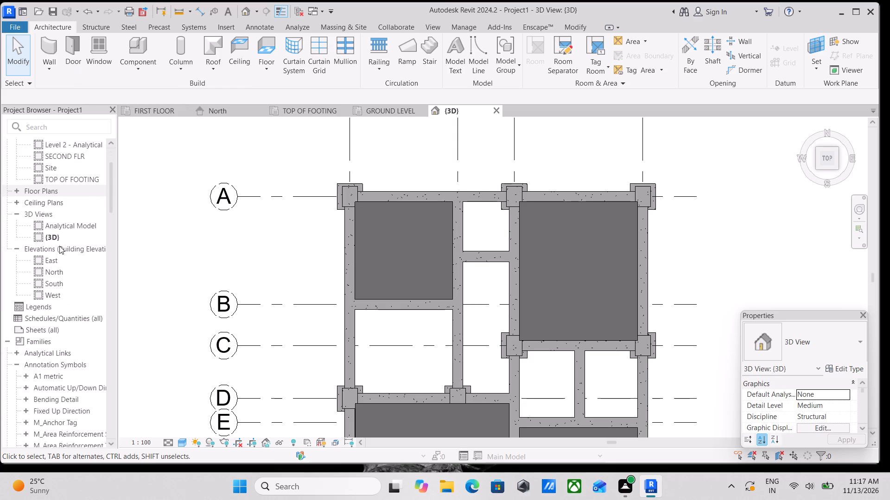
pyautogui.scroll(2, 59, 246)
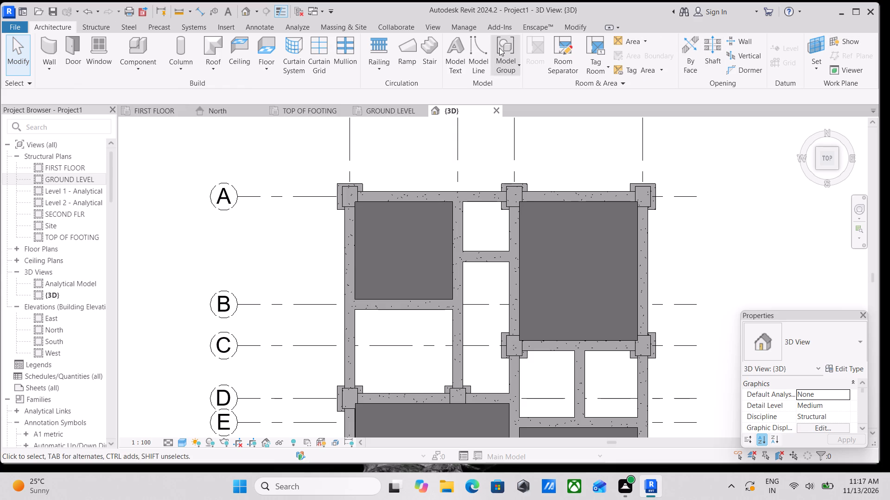
# Start a new structural floor boundary sketch.
pyautogui.click(94, 25)
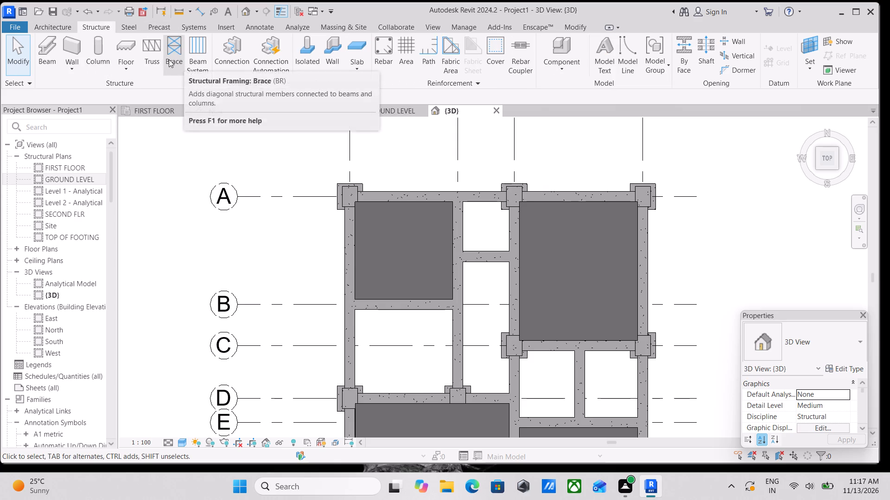
pyautogui.click(121, 62)
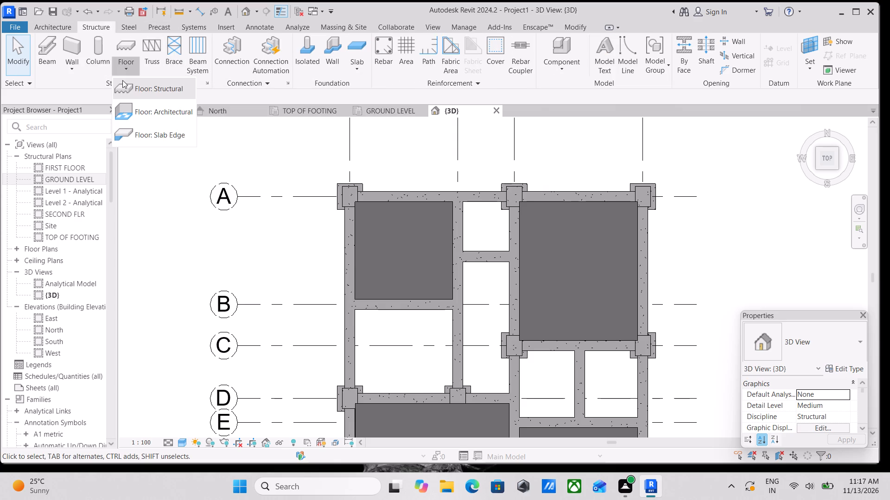
pyautogui.click(124, 86)
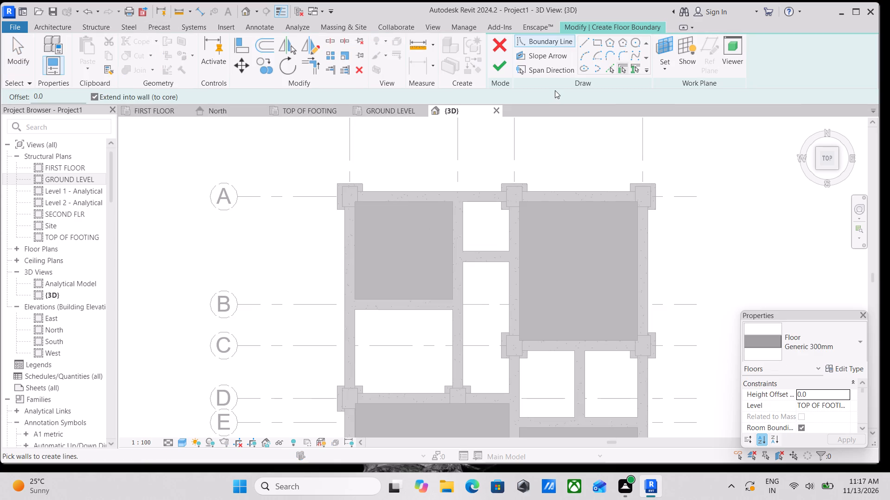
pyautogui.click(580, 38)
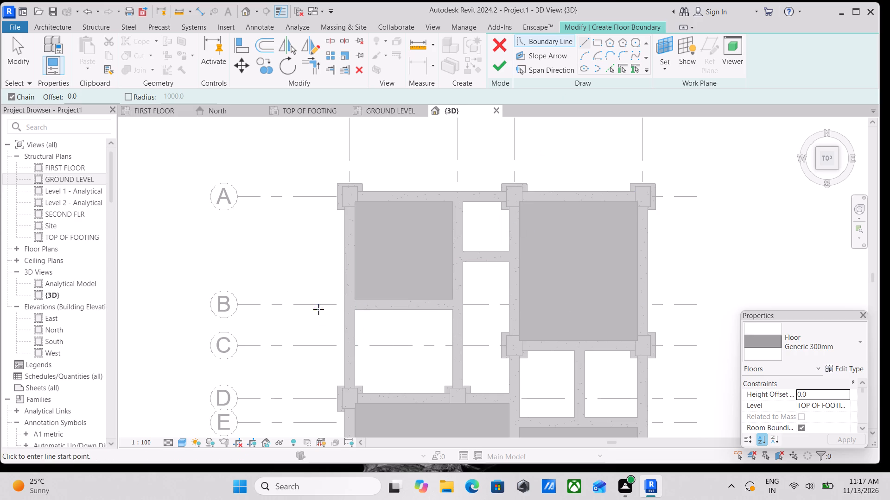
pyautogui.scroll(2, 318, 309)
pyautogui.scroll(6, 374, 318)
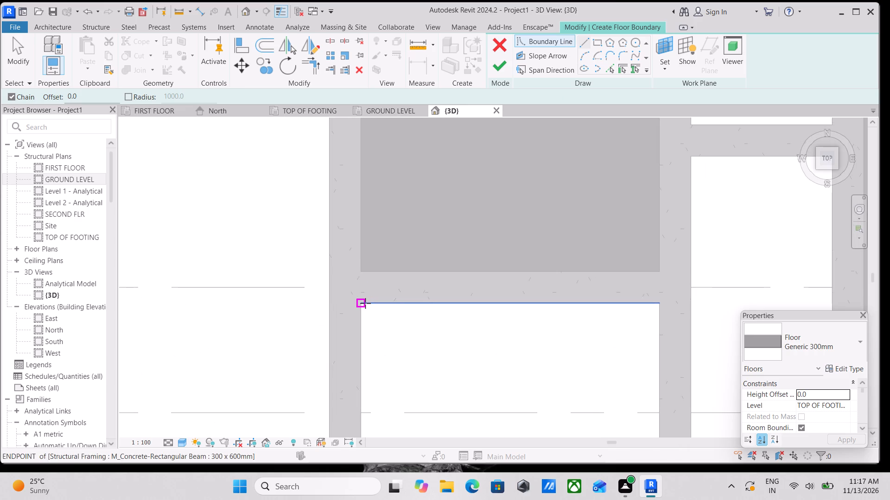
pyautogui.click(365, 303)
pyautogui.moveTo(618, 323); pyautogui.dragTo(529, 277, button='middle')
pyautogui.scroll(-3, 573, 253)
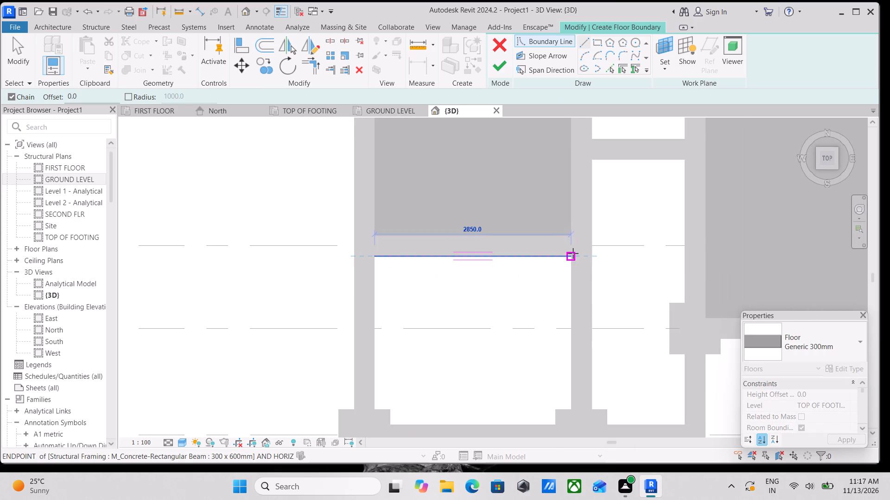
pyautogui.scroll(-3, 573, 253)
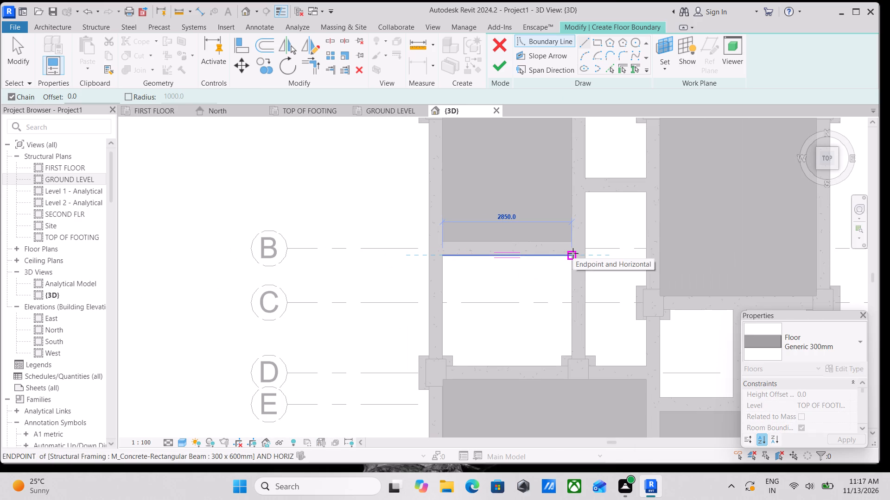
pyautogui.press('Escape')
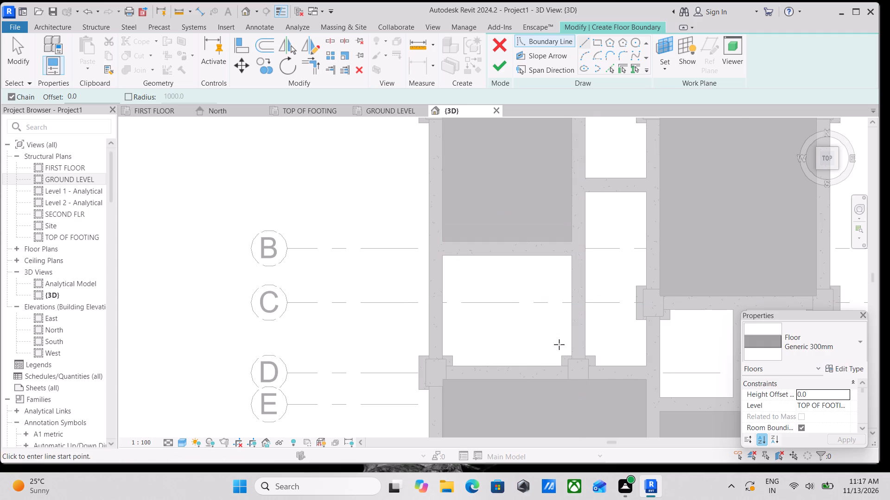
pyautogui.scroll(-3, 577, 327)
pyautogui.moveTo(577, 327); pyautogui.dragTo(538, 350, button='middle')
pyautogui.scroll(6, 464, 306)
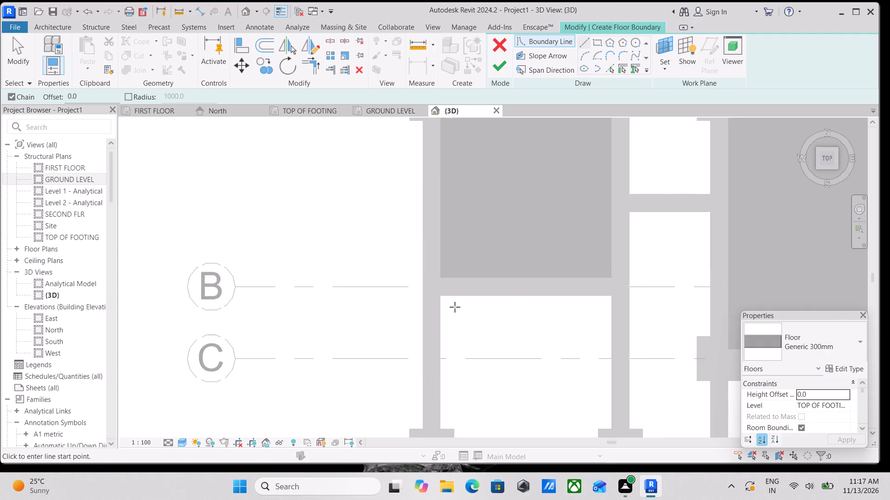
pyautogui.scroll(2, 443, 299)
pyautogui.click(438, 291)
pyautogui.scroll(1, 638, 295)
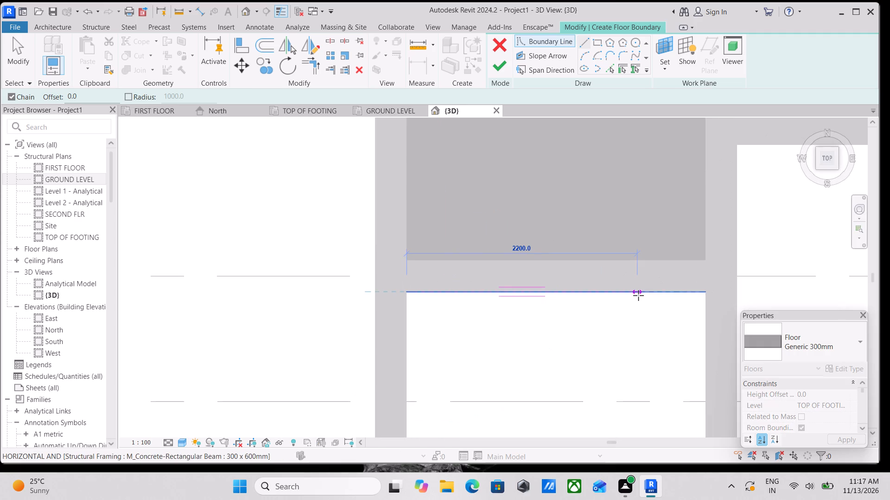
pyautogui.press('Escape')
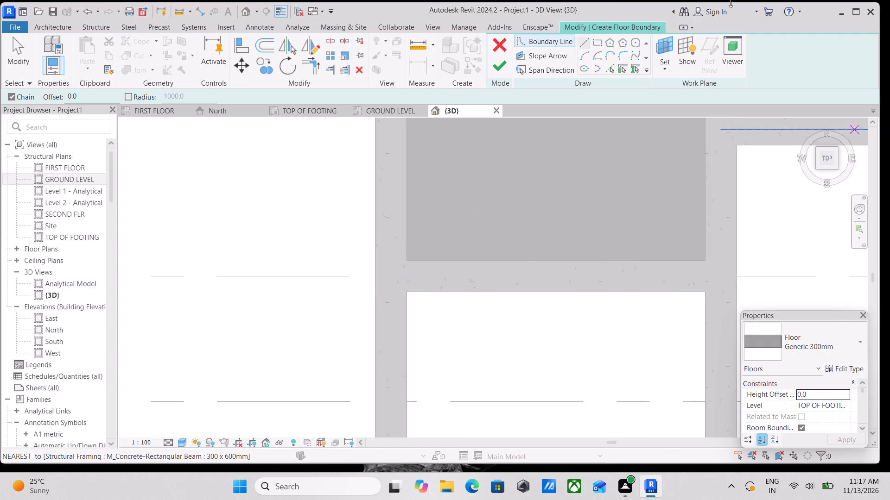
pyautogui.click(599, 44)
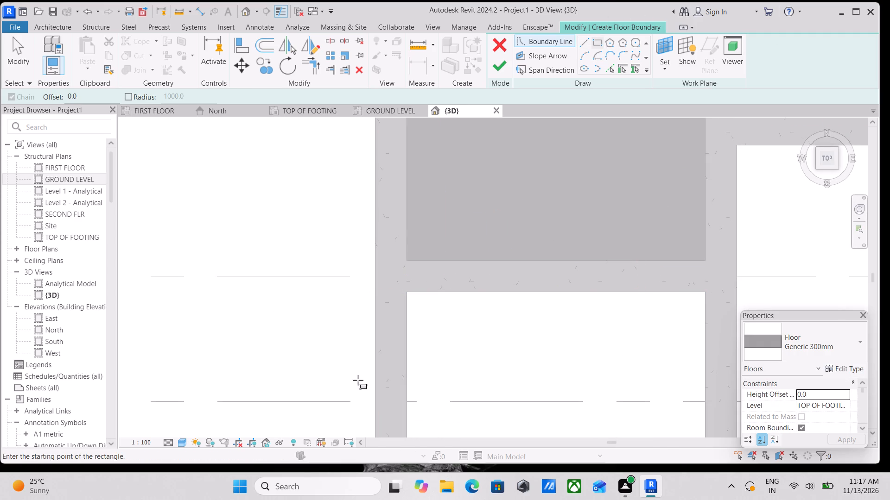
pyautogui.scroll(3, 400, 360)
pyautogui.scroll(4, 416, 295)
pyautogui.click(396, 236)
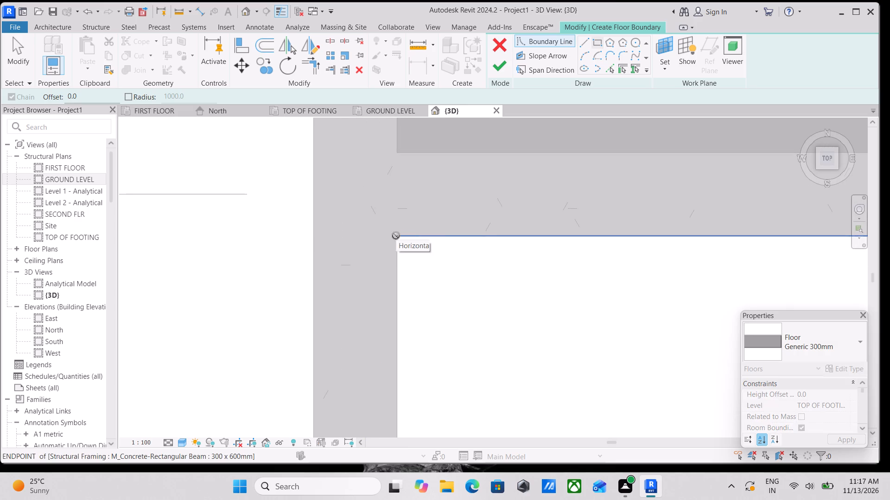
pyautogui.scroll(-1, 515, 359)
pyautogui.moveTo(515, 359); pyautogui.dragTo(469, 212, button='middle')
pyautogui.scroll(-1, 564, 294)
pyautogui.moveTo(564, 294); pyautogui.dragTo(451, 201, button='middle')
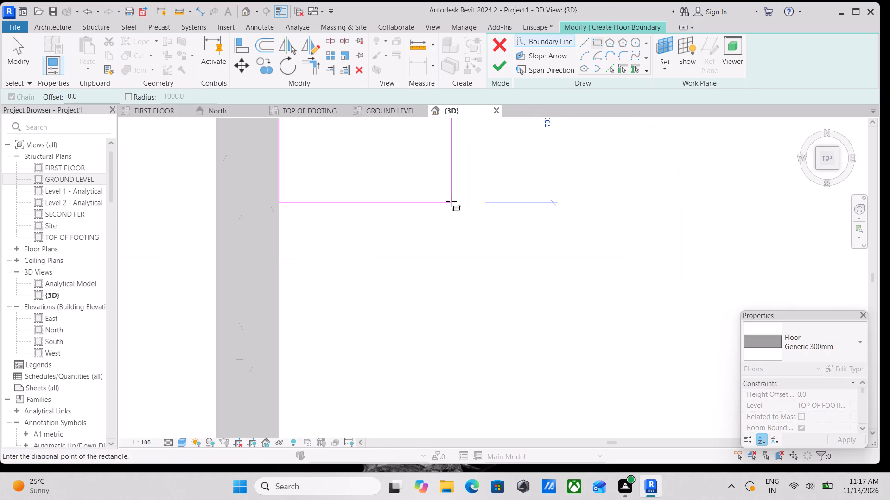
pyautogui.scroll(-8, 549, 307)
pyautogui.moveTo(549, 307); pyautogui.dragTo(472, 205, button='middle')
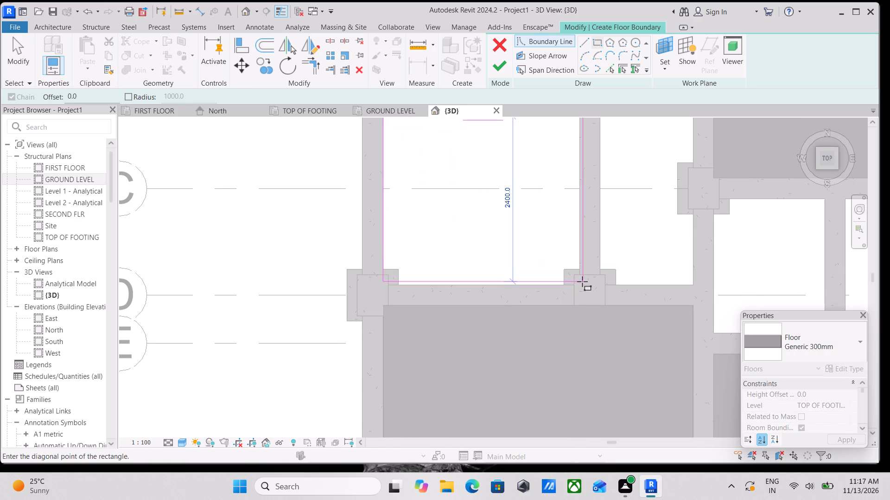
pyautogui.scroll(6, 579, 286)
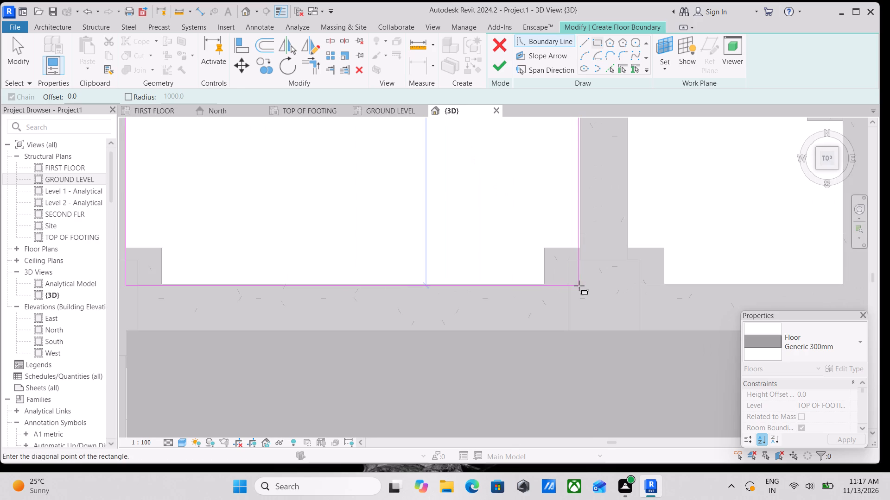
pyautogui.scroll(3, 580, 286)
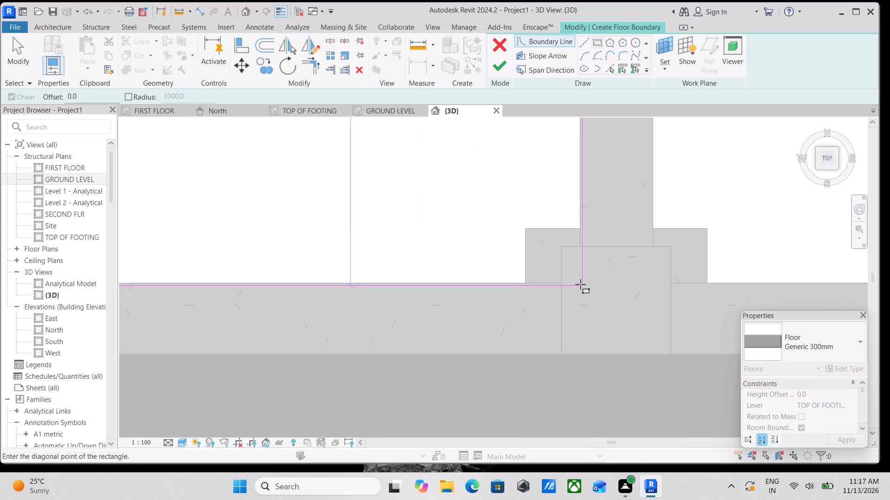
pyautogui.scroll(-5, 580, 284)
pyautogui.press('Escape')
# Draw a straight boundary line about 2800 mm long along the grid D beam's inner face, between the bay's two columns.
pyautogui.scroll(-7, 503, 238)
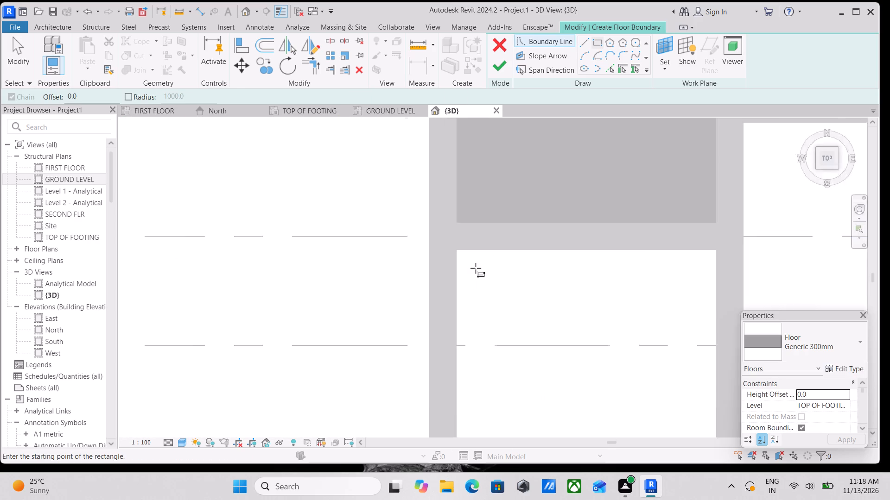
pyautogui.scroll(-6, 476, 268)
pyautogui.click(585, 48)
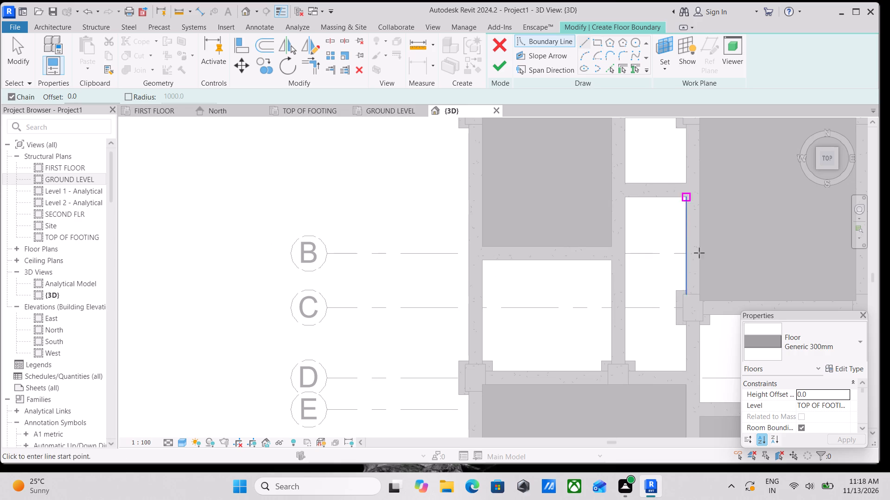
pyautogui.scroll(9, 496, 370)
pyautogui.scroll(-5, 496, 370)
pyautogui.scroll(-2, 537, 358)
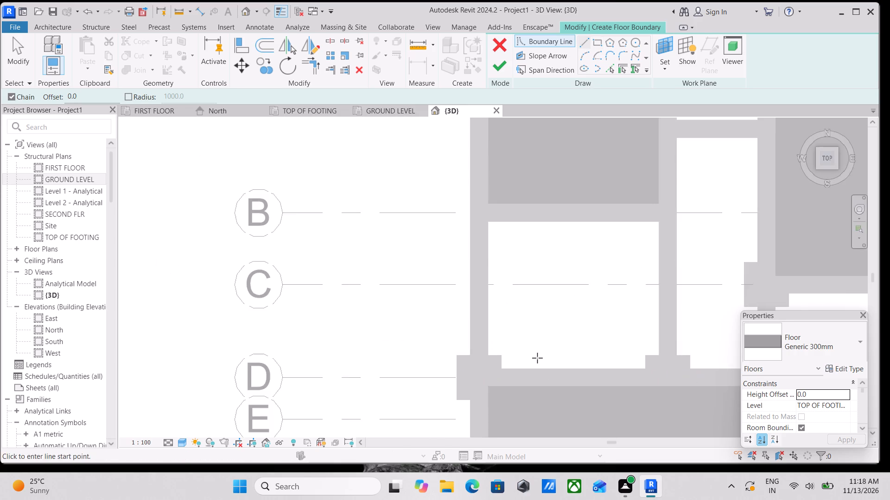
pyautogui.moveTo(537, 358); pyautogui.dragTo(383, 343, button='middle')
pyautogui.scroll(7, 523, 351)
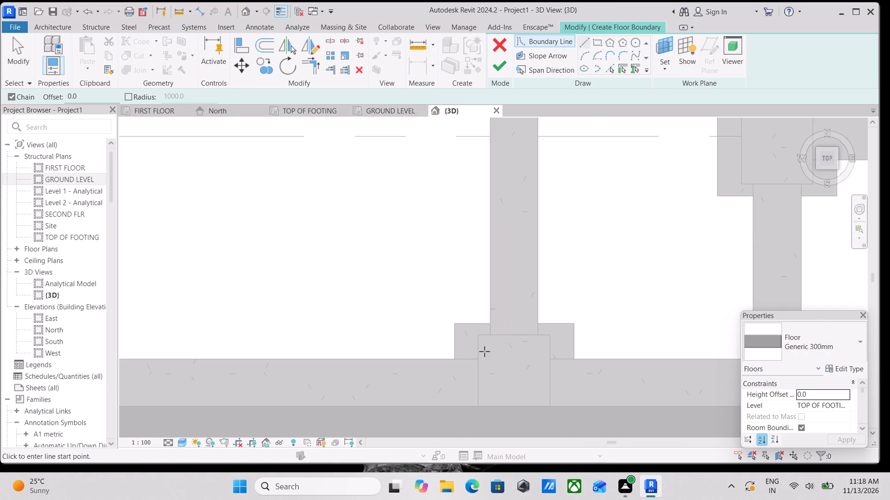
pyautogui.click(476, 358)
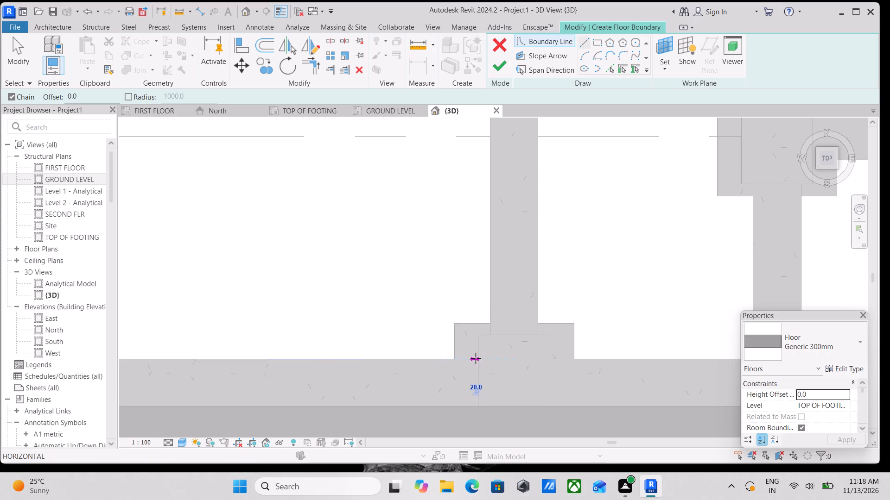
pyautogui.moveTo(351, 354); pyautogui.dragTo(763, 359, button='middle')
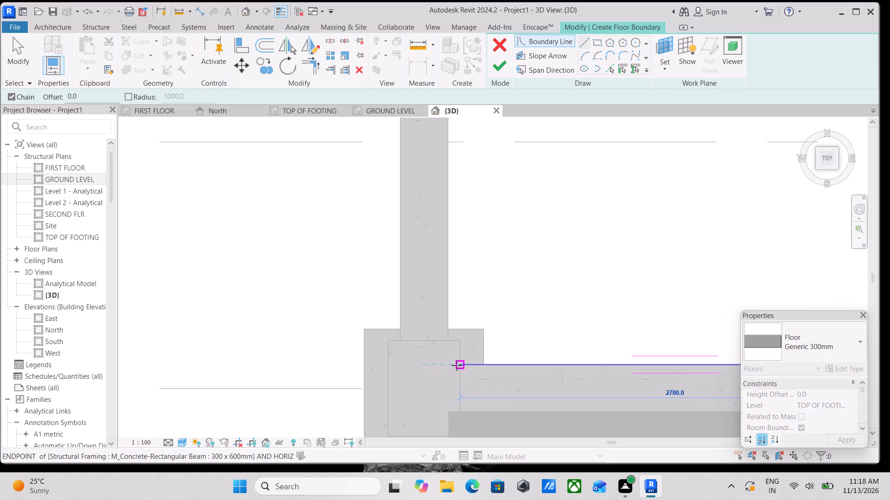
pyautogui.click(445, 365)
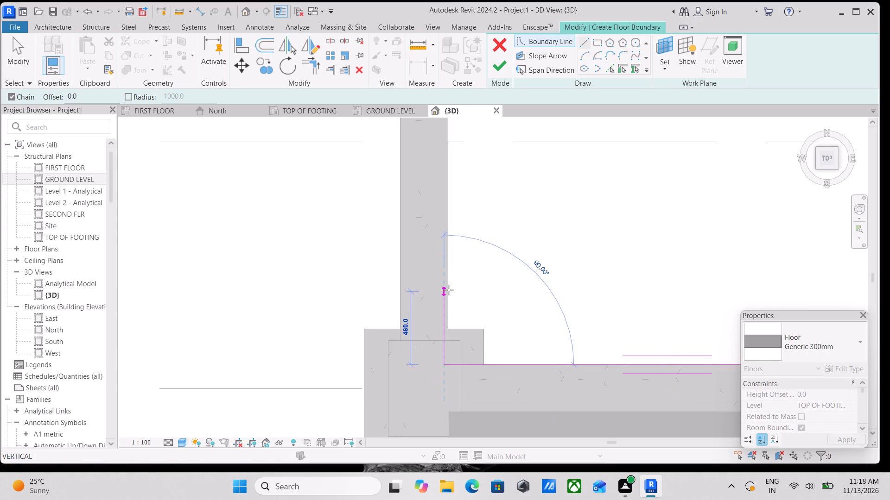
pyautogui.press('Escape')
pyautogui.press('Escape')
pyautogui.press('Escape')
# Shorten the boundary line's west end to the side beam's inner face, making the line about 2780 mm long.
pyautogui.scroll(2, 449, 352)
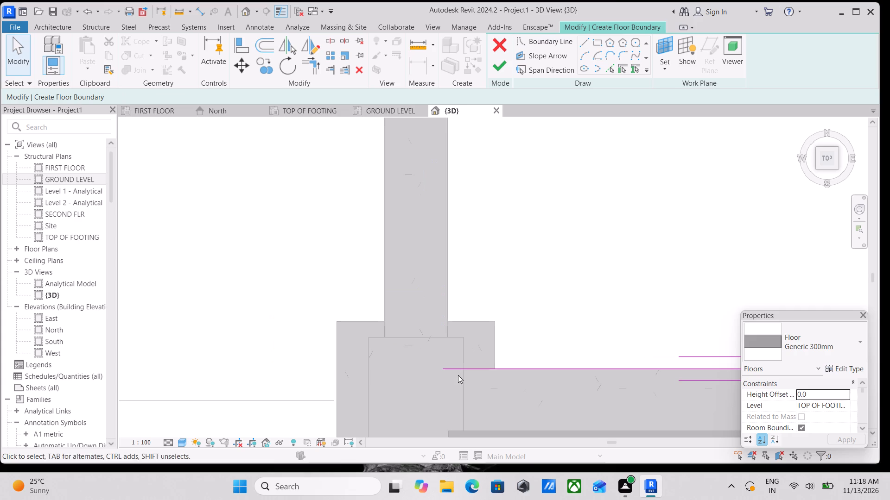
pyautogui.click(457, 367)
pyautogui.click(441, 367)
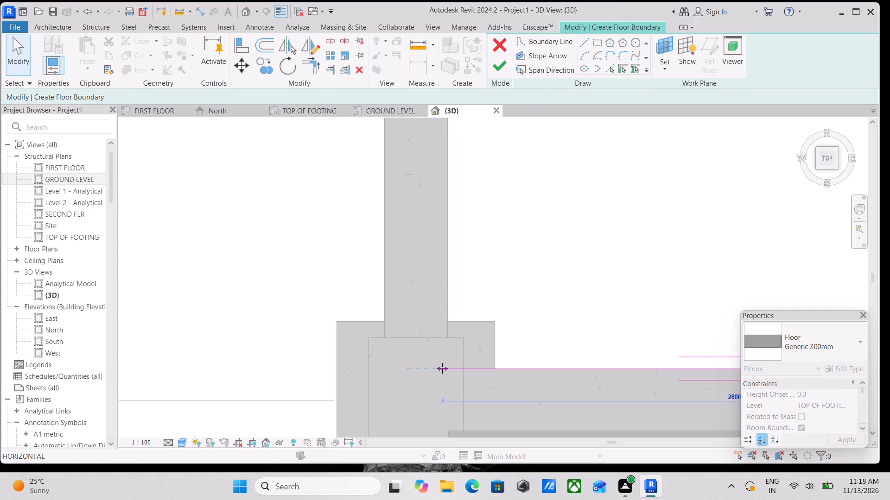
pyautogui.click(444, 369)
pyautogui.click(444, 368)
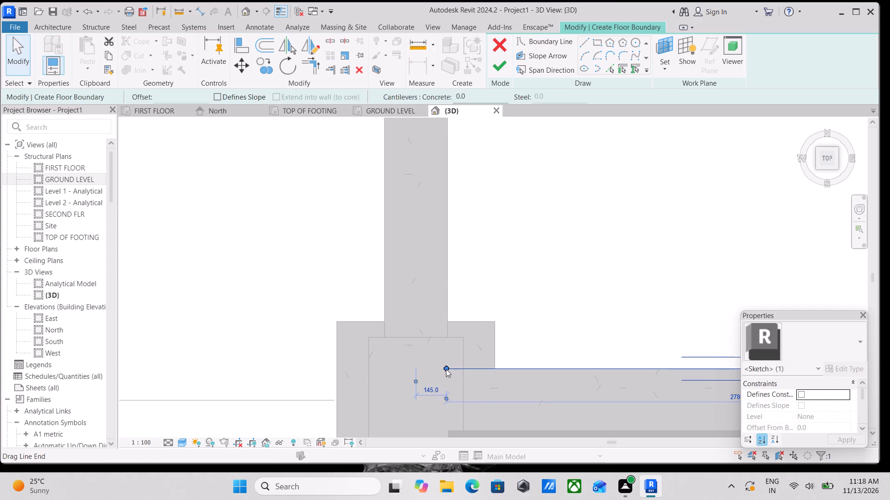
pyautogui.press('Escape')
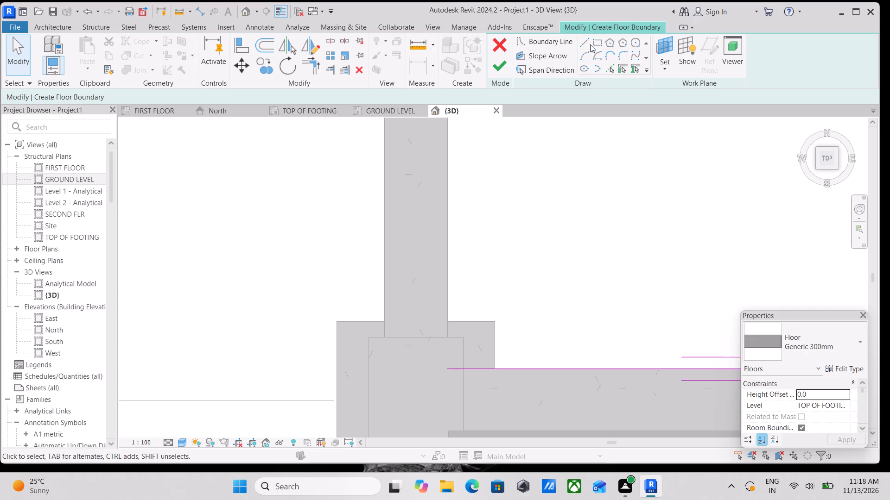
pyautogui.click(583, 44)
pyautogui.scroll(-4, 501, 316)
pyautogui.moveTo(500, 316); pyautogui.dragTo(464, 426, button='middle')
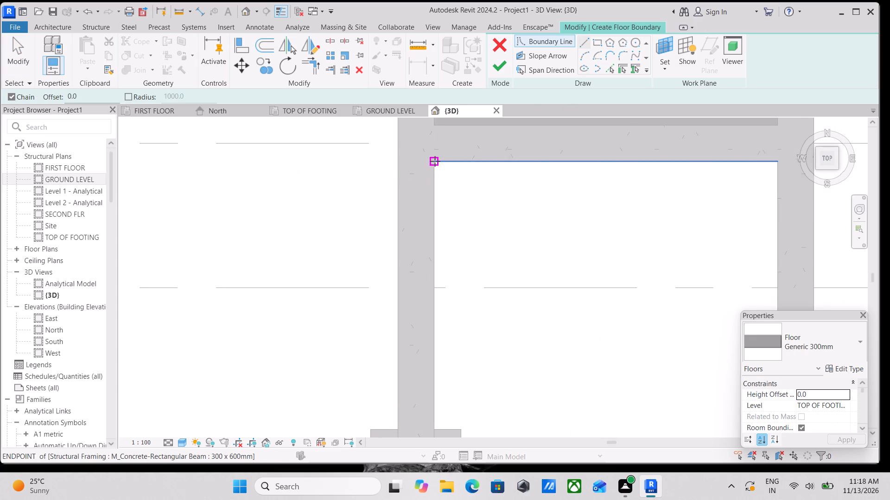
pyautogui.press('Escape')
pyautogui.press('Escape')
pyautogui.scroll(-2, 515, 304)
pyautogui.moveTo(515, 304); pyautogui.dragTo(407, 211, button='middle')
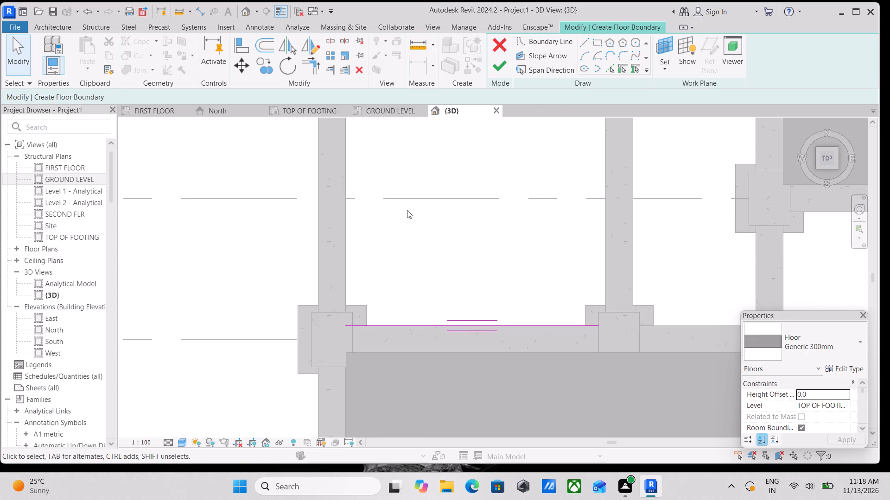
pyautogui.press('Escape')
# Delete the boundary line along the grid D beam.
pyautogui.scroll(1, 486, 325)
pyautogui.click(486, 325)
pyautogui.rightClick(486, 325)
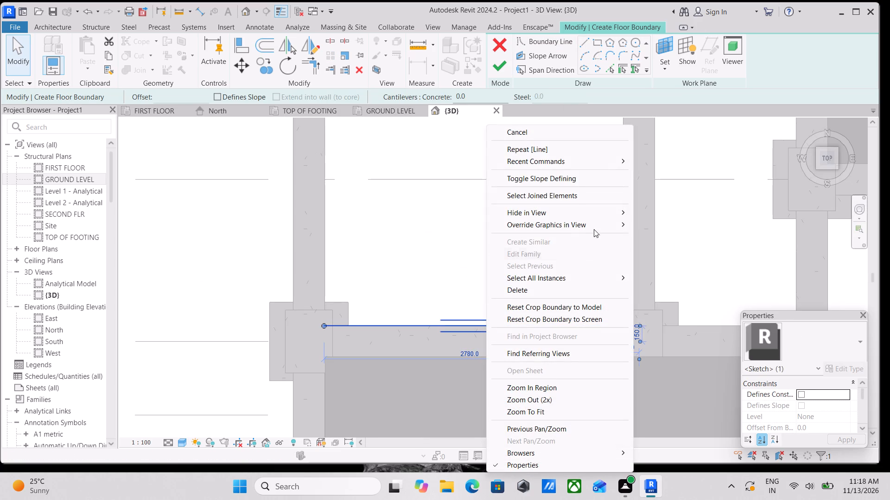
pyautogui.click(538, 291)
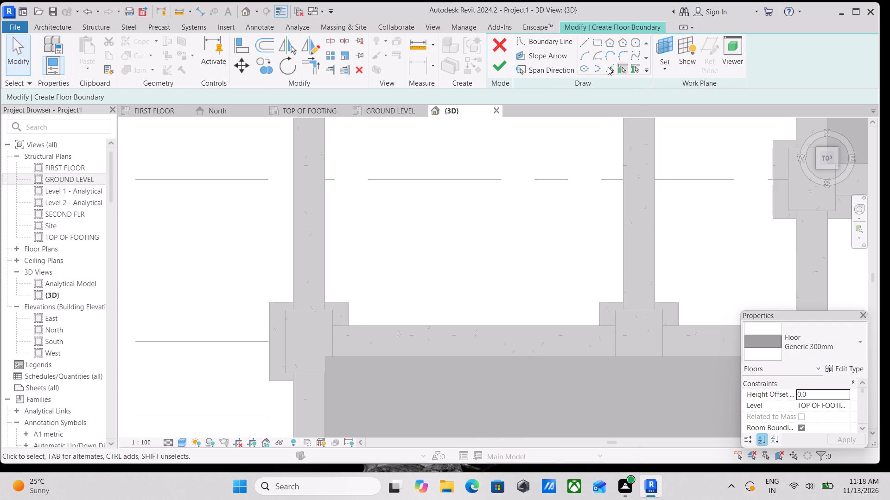
# Create boundary lines by picking the inner faces of the grid B beam, the east side beam and the grid D beam.
pyautogui.click(608, 65)
pyautogui.moveTo(477, 200); pyautogui.dragTo(516, 339, button='middle')
pyautogui.scroll(1, 494, 275)
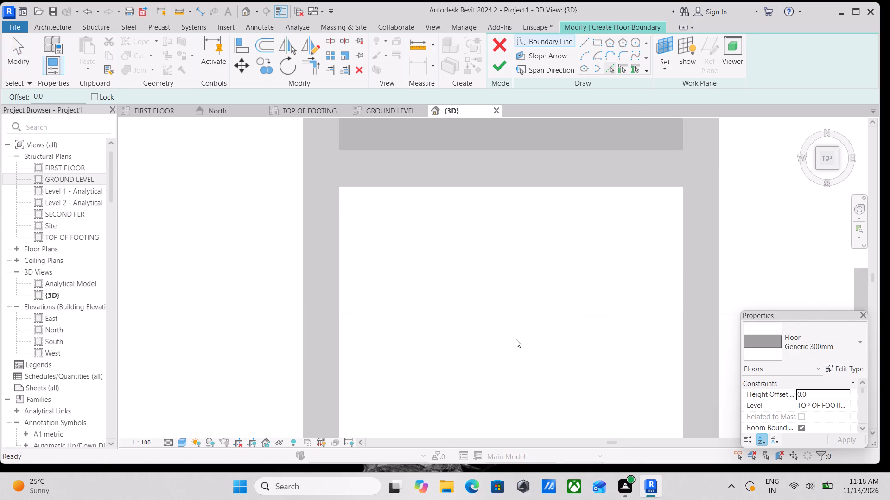
pyautogui.click(496, 188)
pyautogui.moveTo(507, 252); pyautogui.dragTo(444, 215, button='middle')
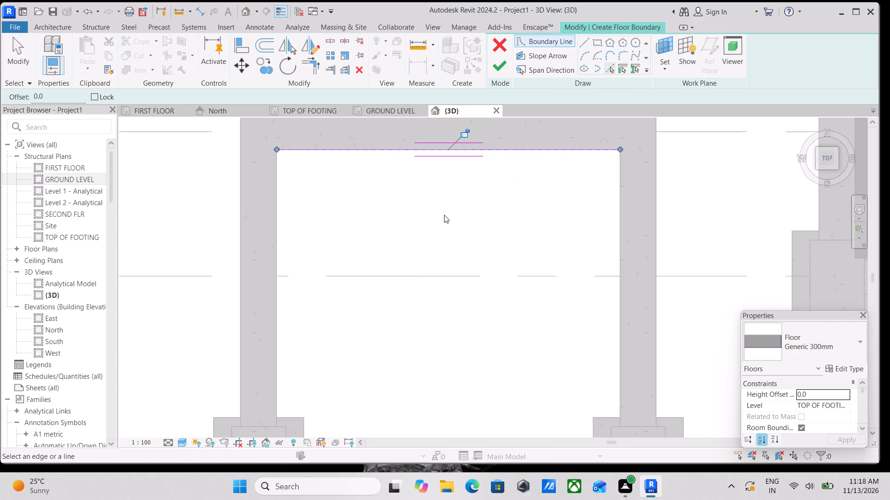
pyautogui.click(615, 245)
pyautogui.moveTo(448, 264); pyautogui.dragTo(489, 138, button='middle')
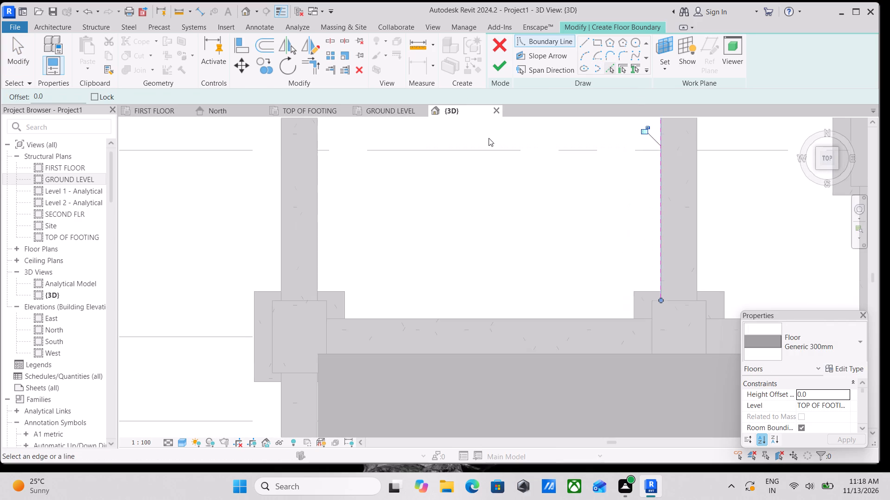
pyautogui.click(548, 317)
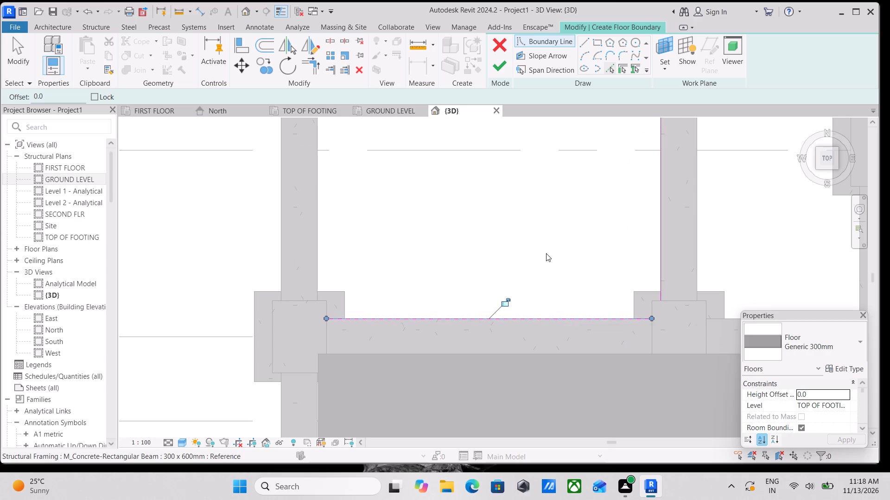
pyautogui.scroll(-1, 546, 253)
pyautogui.moveTo(546, 253); pyautogui.dragTo(558, 331, button='middle')
pyautogui.scroll(-4, 555, 288)
pyautogui.moveTo(555, 288); pyautogui.dragTo(546, 366, button='middle')
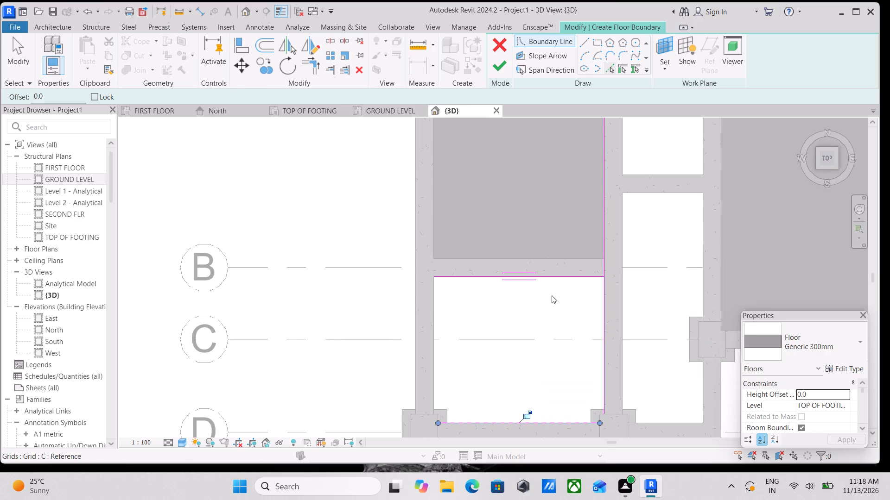
pyautogui.press('Escape')
pyautogui.scroll(-1, 559, 257)
pyautogui.moveTo(559, 257); pyautogui.dragTo(537, 381, button='middle')
pyautogui.press('Escape')
pyautogui.press('Escape')
pyautogui.press('Escape')
pyautogui.press('Escape')
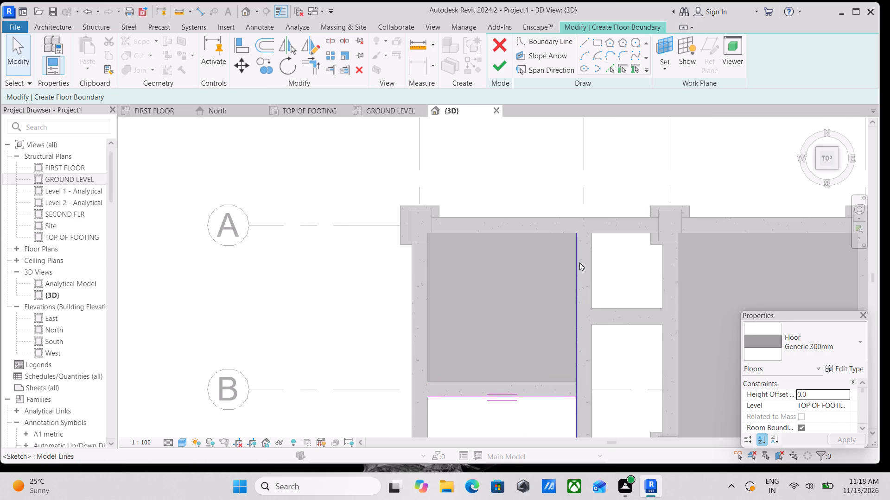
# Pull the east boundary line's upper end from the grid A beam down to the corner with the grid B boundary line.
pyautogui.scroll(2, 576, 297)
pyautogui.press('Escape')
pyautogui.click(576, 297)
pyautogui.scroll(-1, 576, 297)
pyautogui.moveTo(576, 297); pyautogui.dragTo(540, 181, button='middle')
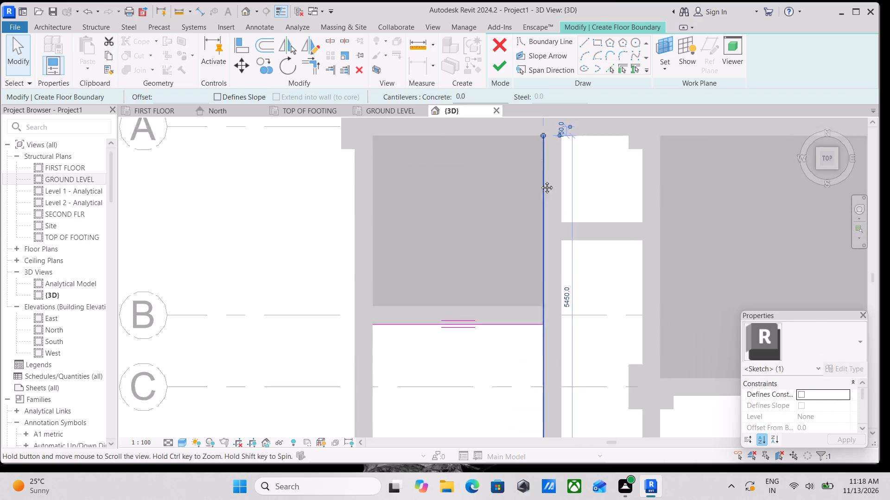
pyautogui.moveTo(540, 181); pyautogui.dragTo(540, 163, button='middle')
pyautogui.moveTo(540, 161); pyautogui.dragTo(562, 347, button='middle')
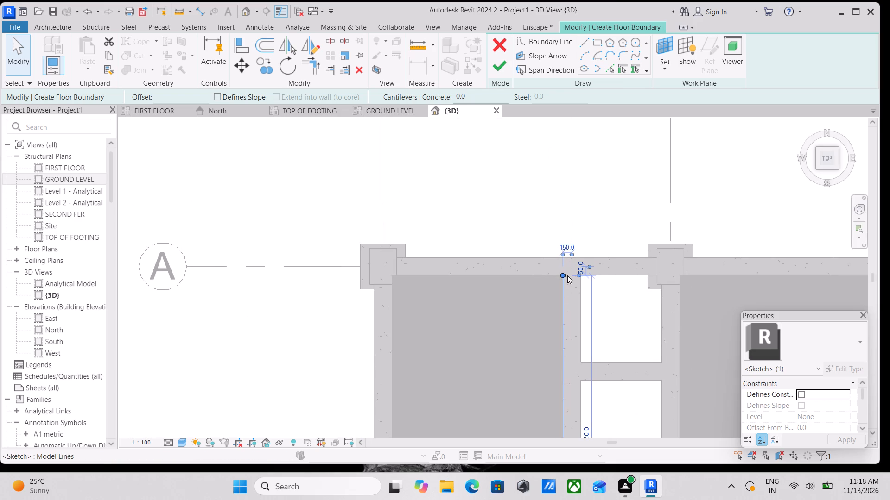
pyautogui.scroll(-3, 575, 292)
pyautogui.moveTo(606, 304); pyautogui.dragTo(600, 257, button='middle')
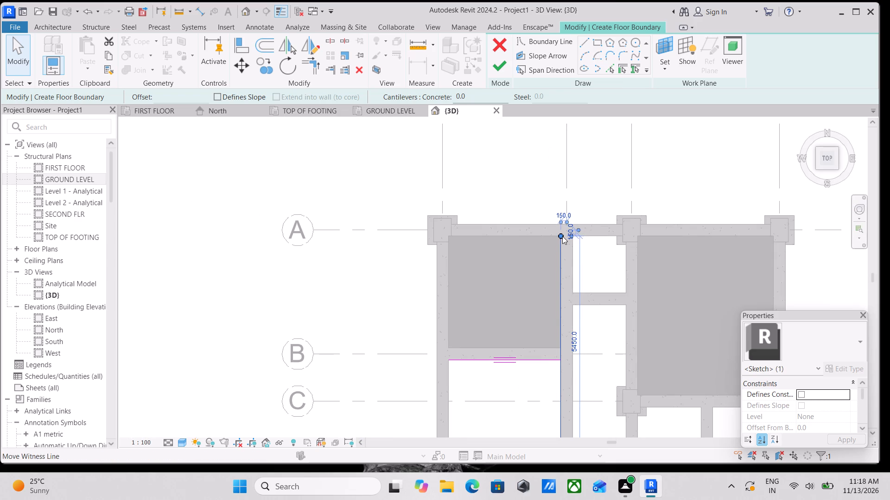
pyautogui.moveTo(562, 236); pyautogui.dragTo(562, 363)
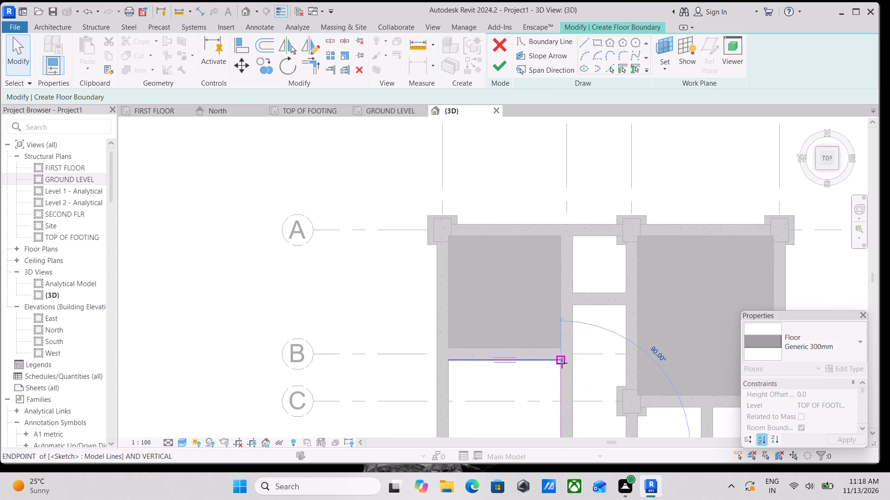
pyautogui.moveTo(562, 363); pyautogui.dragTo(562, 363)
pyautogui.press('Escape')
# Draw the west boundary line, about 2450 mm long, along the beam's inner face from grid B to grid D, joining the grid D line.
pyautogui.scroll(-3, 560, 363)
pyautogui.moveTo(517, 369); pyautogui.dragTo(521, 297, button='middle')
pyautogui.scroll(3, 482, 282)
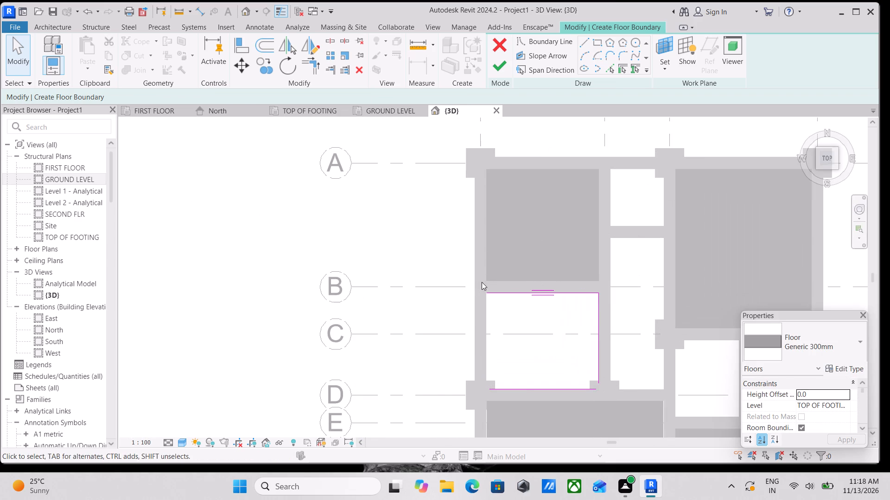
pyautogui.click(582, 39)
pyautogui.moveTo(481, 345); pyautogui.dragTo(497, 258, button='middle')
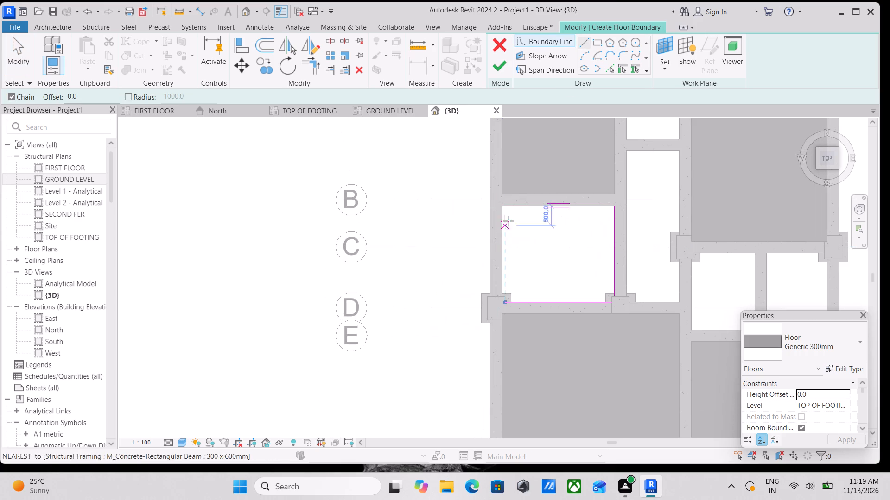
pyautogui.scroll(3, 512, 197)
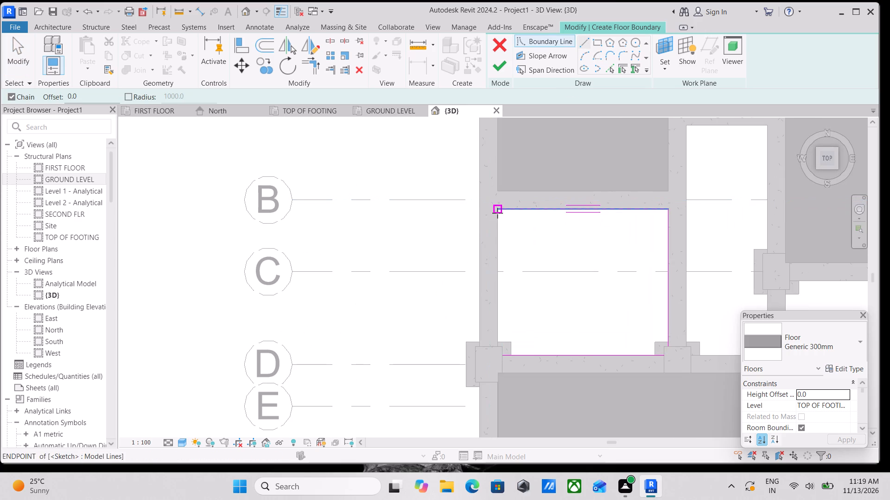
pyautogui.click(499, 212)
pyautogui.moveTo(489, 343); pyautogui.dragTo(491, 310, button='middle')
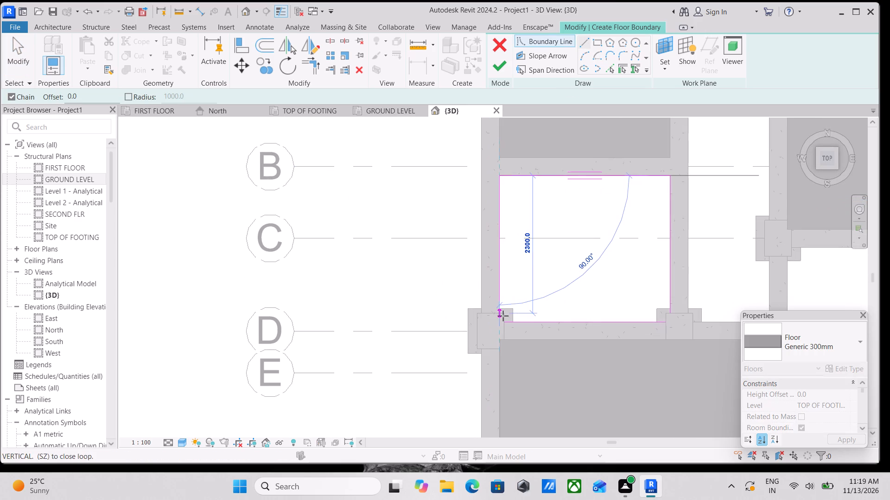
pyautogui.scroll(3, 504, 325)
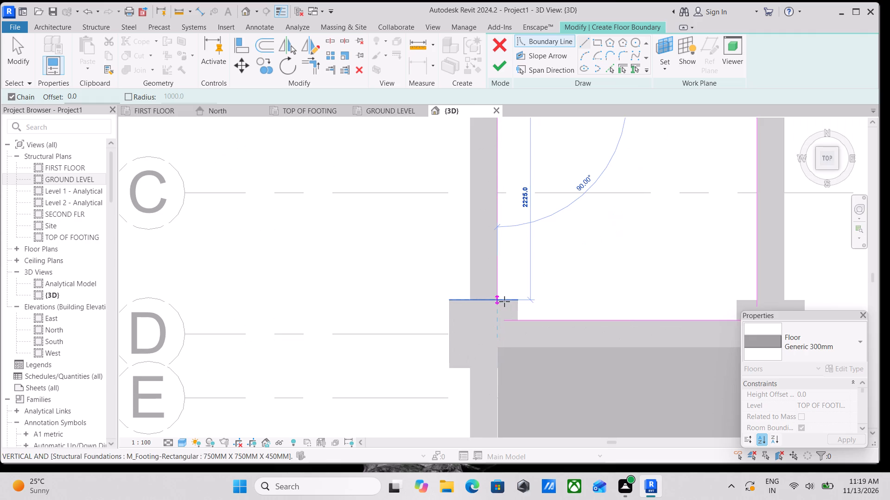
pyautogui.scroll(4, 498, 322)
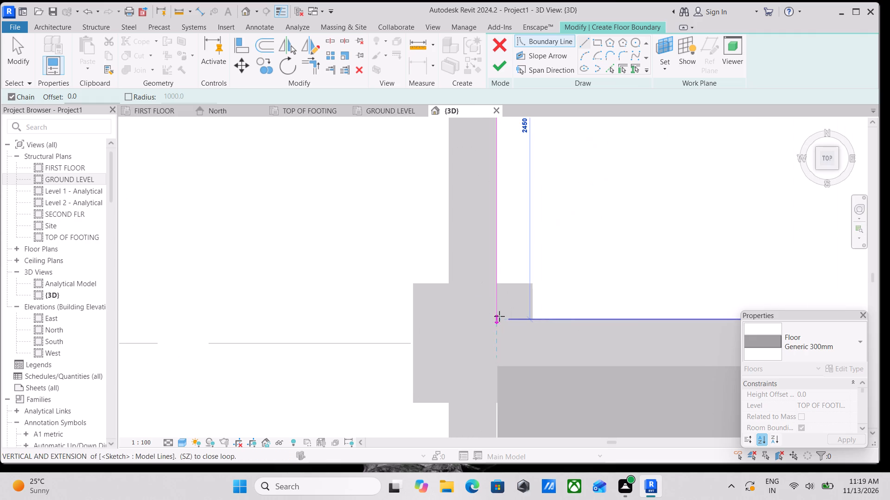
pyautogui.click(497, 322)
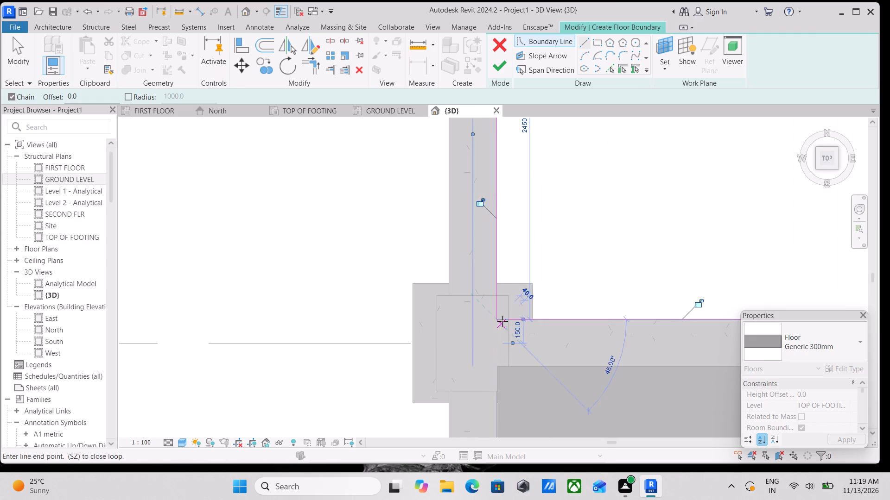
pyautogui.click(507, 319)
pyautogui.press('Escape')
# Extend the east boundary line's lower end down to the level of the grid D boundary line.
pyautogui.scroll(-3, 552, 312)
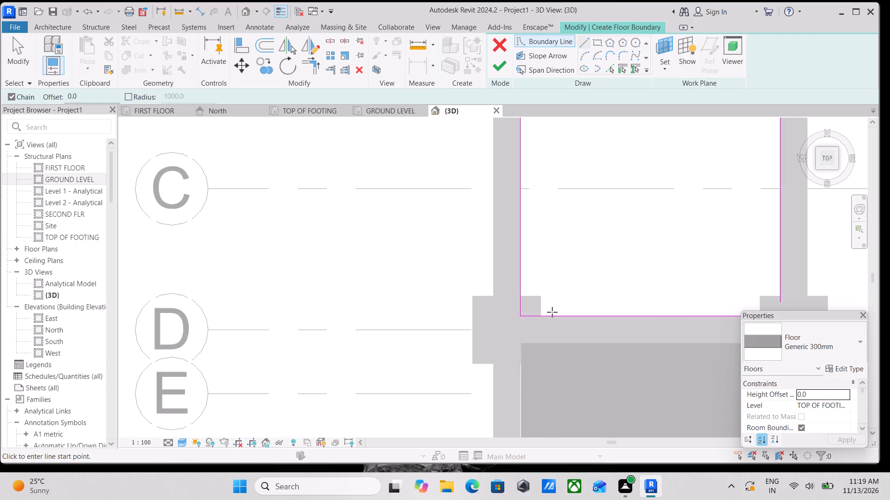
pyautogui.scroll(-3, 552, 312)
pyautogui.moveTo(586, 300); pyautogui.dragTo(339, 302, button='middle')
pyautogui.scroll(3, 473, 282)
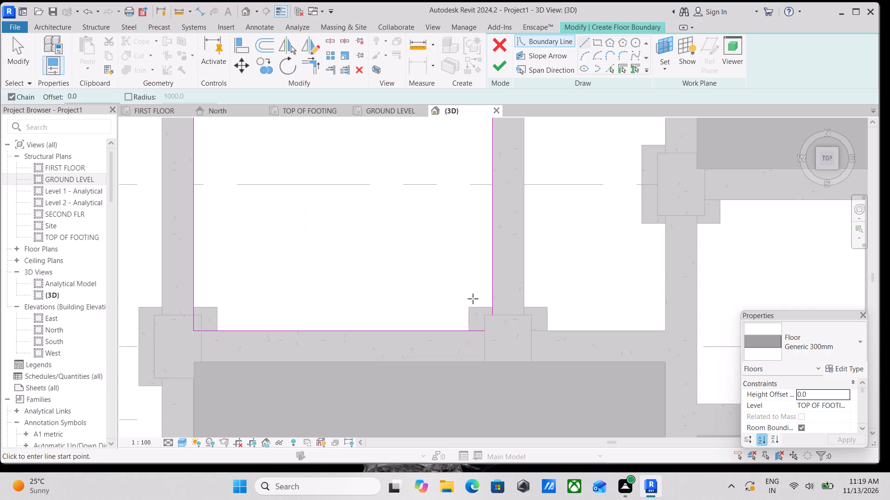
pyautogui.scroll(3, 470, 307)
pyautogui.press('Escape')
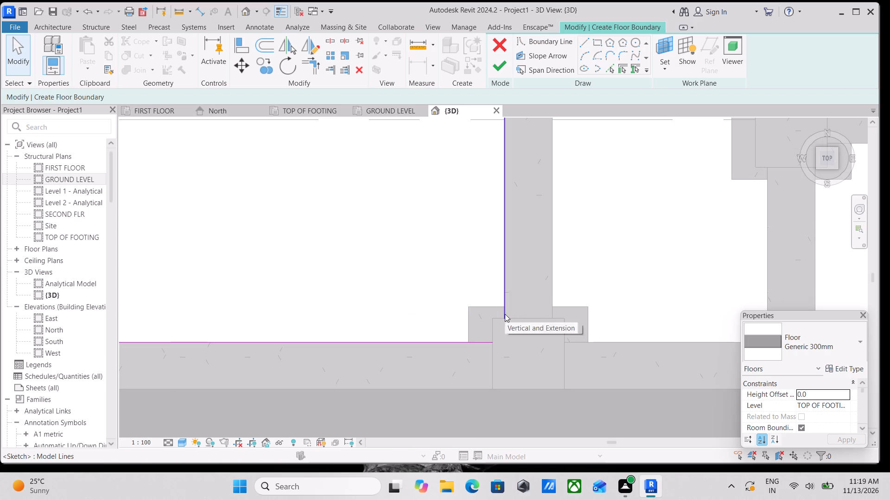
pyautogui.click(505, 314)
pyautogui.moveTo(503, 319); pyautogui.dragTo(502, 330)
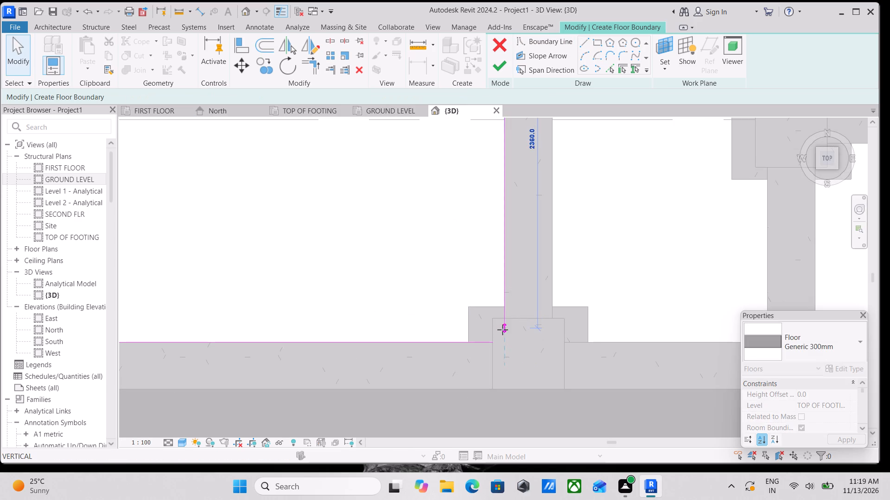
pyautogui.moveTo(502, 330); pyautogui.dragTo(503, 340)
pyautogui.press('Escape')
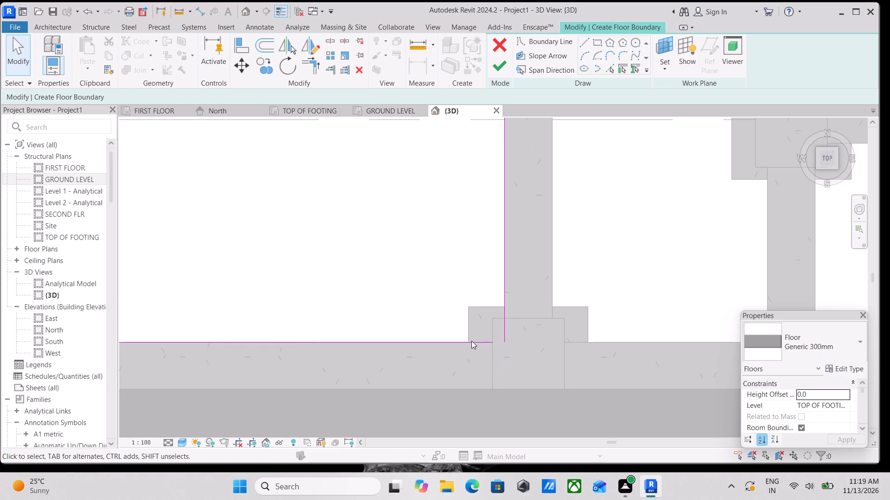
# Extend the grid D boundary line's east end to the corner with the east boundary line.
pyautogui.click(471, 341)
pyautogui.moveTo(494, 343); pyautogui.dragTo(498, 344)
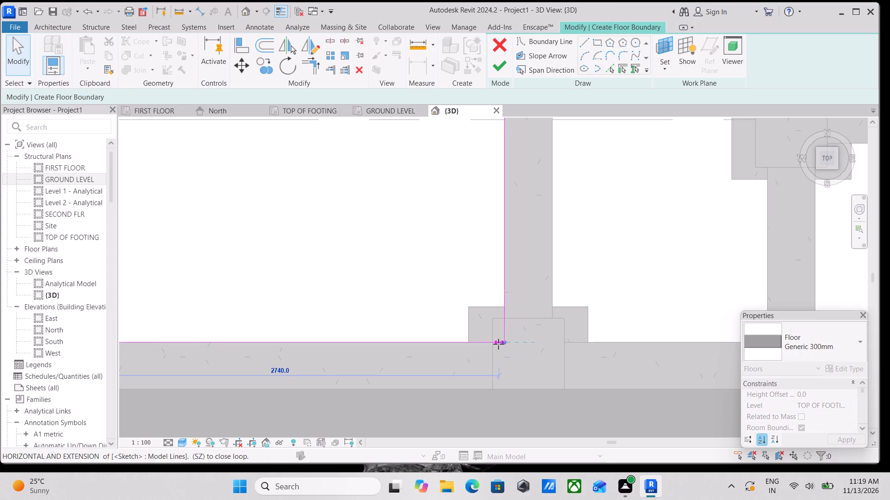
pyautogui.moveTo(498, 344); pyautogui.dragTo(501, 345)
pyautogui.press('Escape')
# Finish the boundary sketch to create the Generic 300mm floor in the west bay between grids B and D.
pyautogui.scroll(-10, 501, 345)
pyautogui.scroll(-2, 407, 320)
pyautogui.moveTo(408, 308); pyautogui.dragTo(405, 337, button='middle')
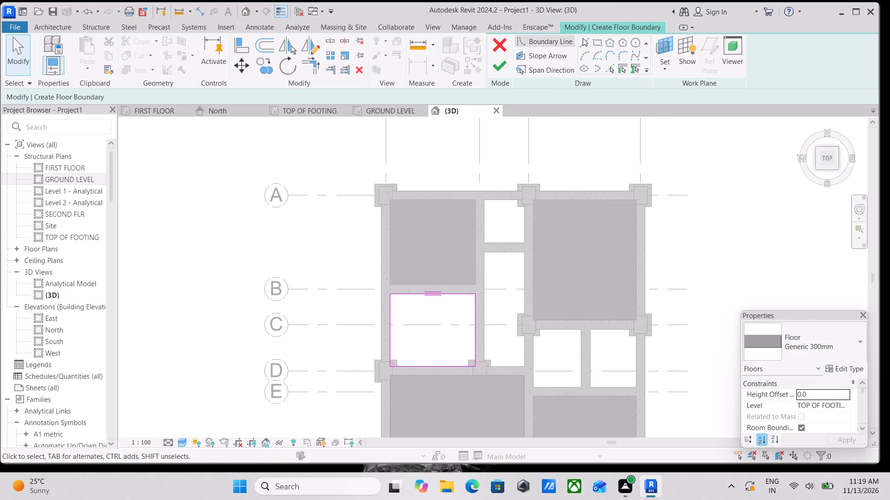
pyautogui.click(494, 76)
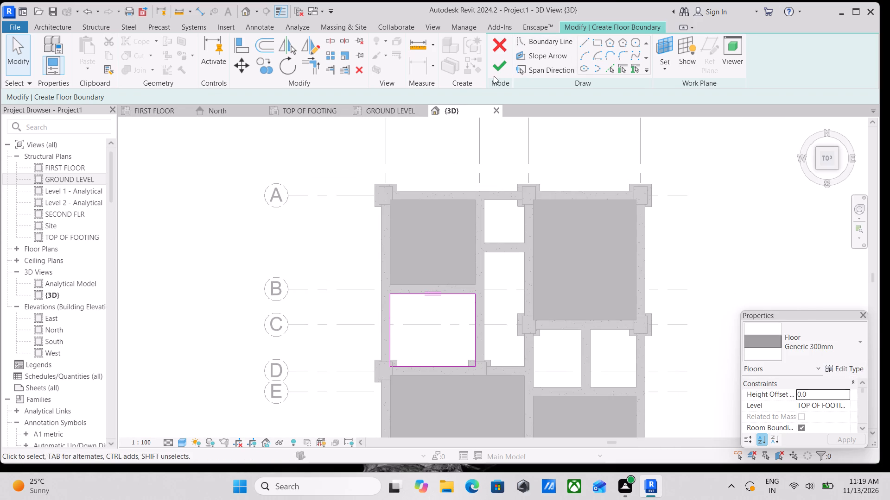
pyautogui.click(500, 67)
pyautogui.scroll(2, 479, 340)
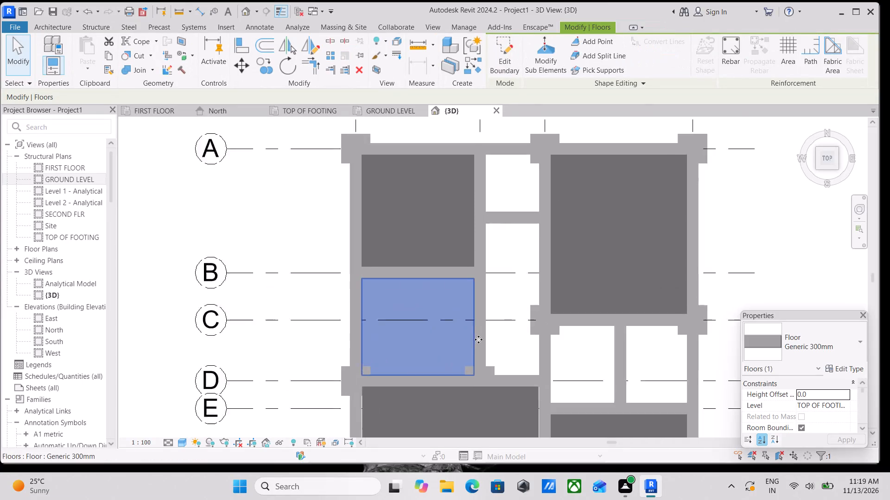
pyautogui.scroll(1, 478, 339)
pyautogui.press('Escape')
# Examine the beam bays that are still without a floor in the middle and east side of the frame.
pyautogui.moveTo(482, 302); pyautogui.dragTo(350, 307, button='middle')
pyautogui.scroll(-2, 348, 307)
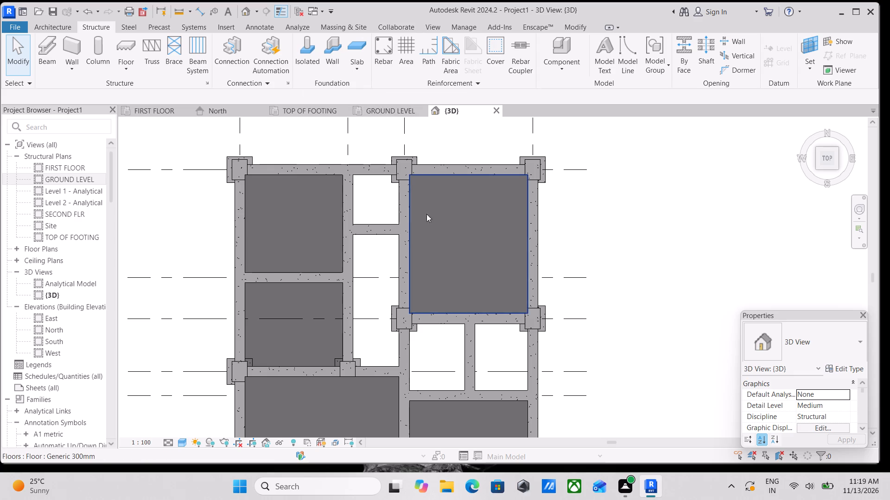
pyautogui.scroll(2, 451, 217)
pyautogui.moveTo(439, 200); pyautogui.dragTo(329, 164, button='middle')
pyautogui.scroll(-2, 325, 155)
pyautogui.moveTo(325, 154); pyautogui.dragTo(301, 112, button='middle')
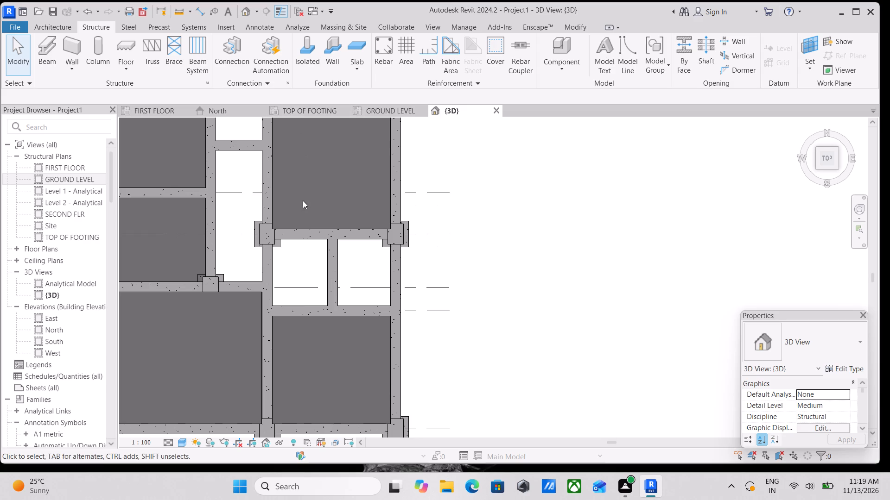
pyautogui.scroll(6, 304, 281)
pyautogui.moveTo(302, 259); pyautogui.dragTo(384, 284, button='middle')
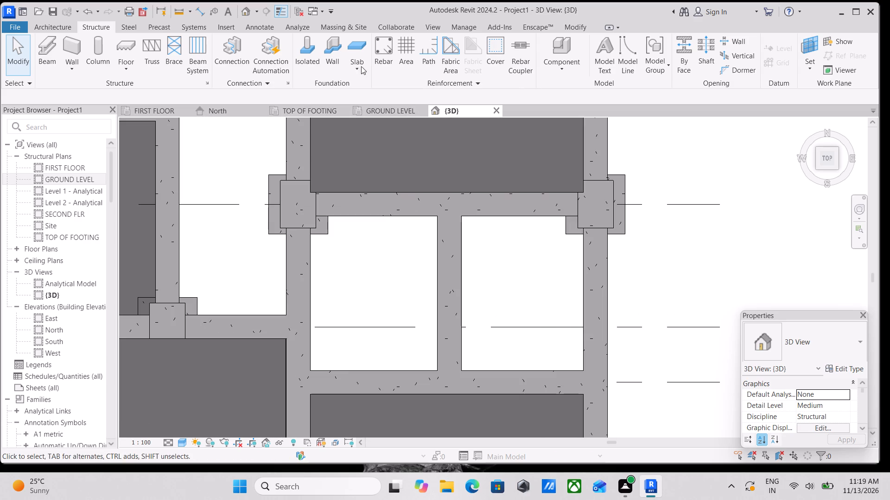
pyautogui.scroll(-2, 233, 215)
pyautogui.moveTo(288, 302); pyautogui.dragTo(337, 356, button='middle')
pyautogui.scroll(-4, 316, 289)
pyautogui.moveTo(316, 289); pyautogui.dragTo(349, 358, button='middle')
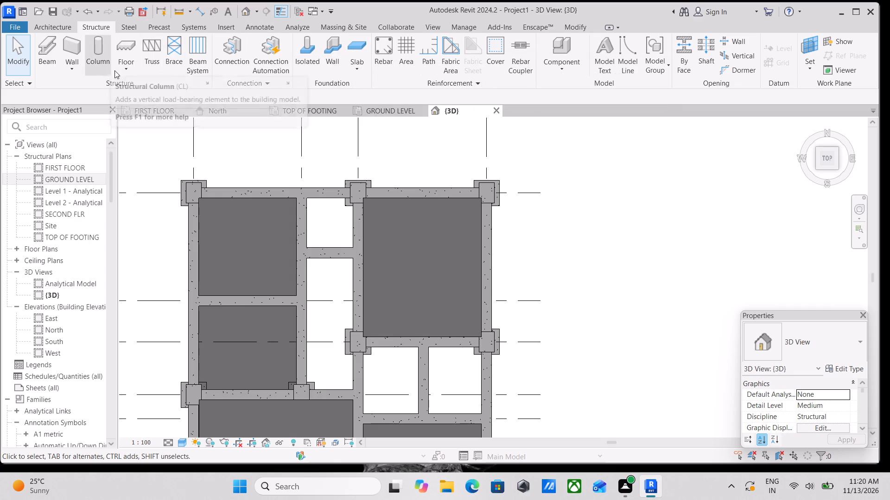
# Begin a new structural floor boundary sketch.
pyautogui.click(132, 66)
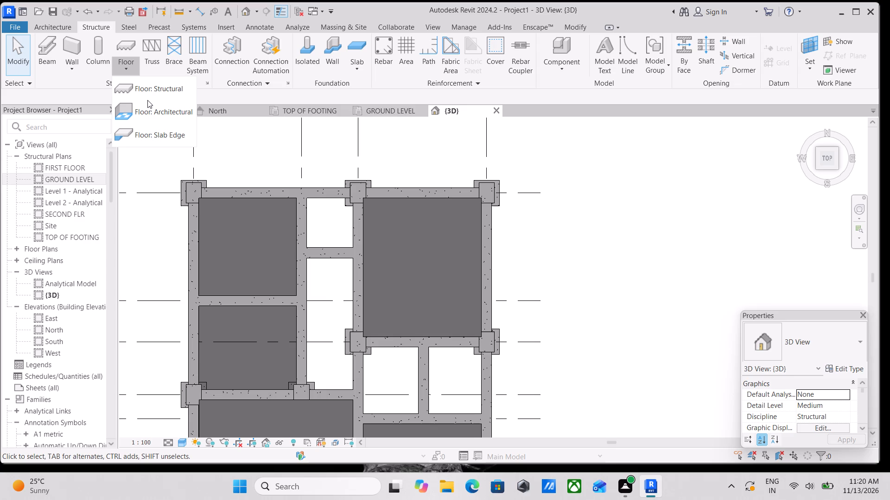
pyautogui.click(148, 92)
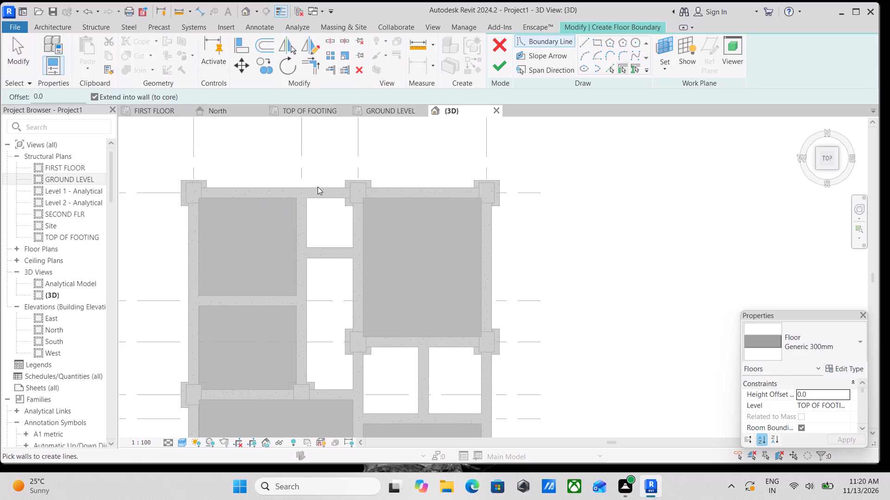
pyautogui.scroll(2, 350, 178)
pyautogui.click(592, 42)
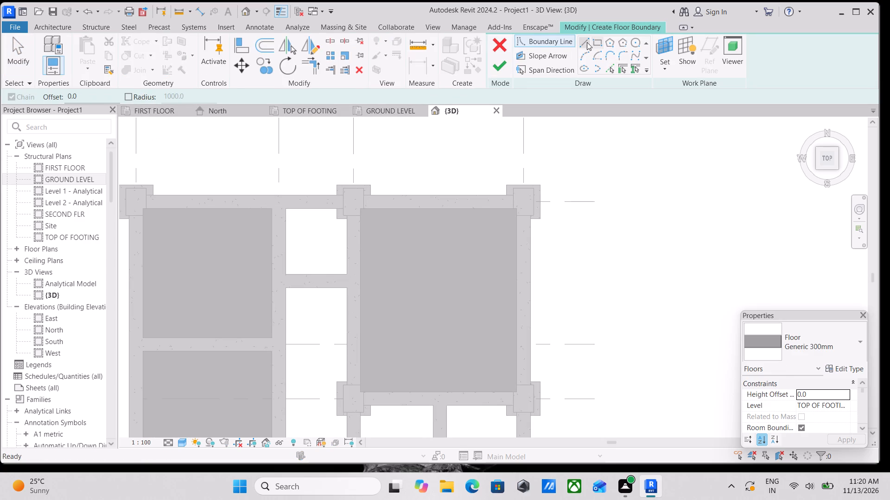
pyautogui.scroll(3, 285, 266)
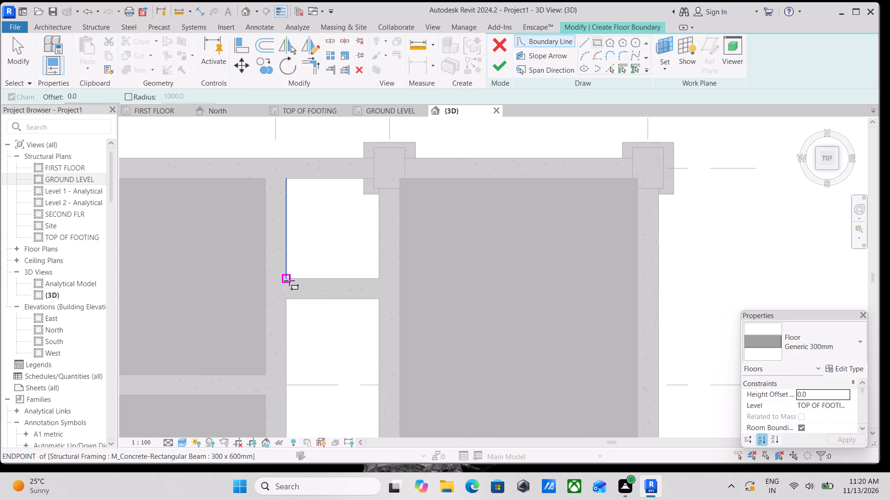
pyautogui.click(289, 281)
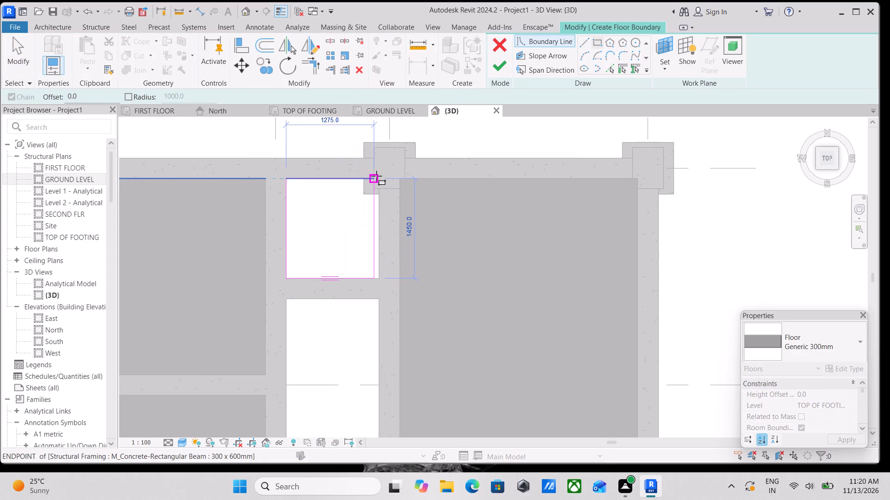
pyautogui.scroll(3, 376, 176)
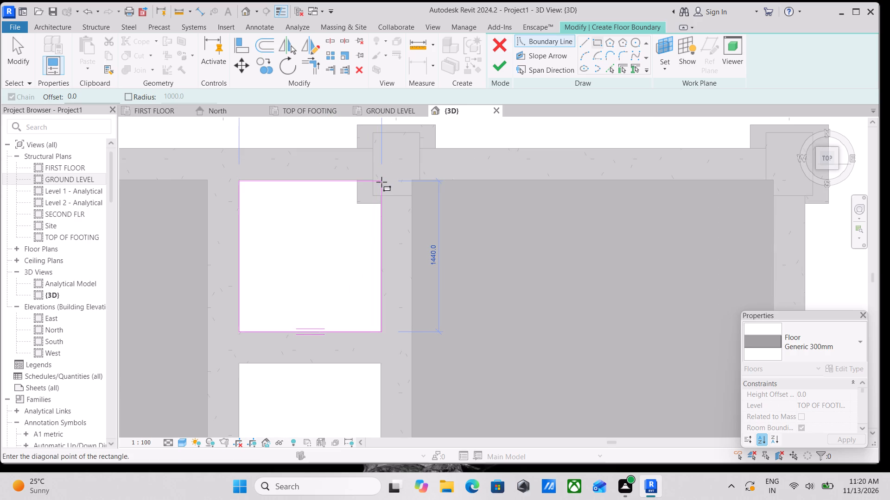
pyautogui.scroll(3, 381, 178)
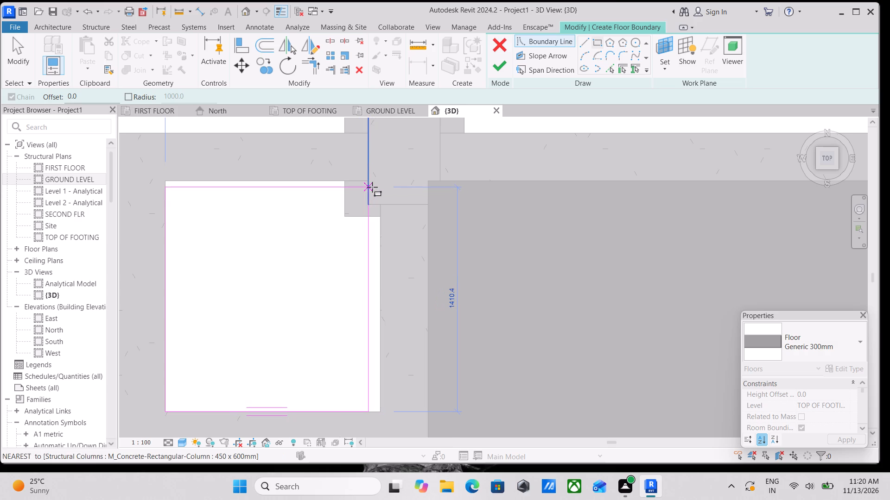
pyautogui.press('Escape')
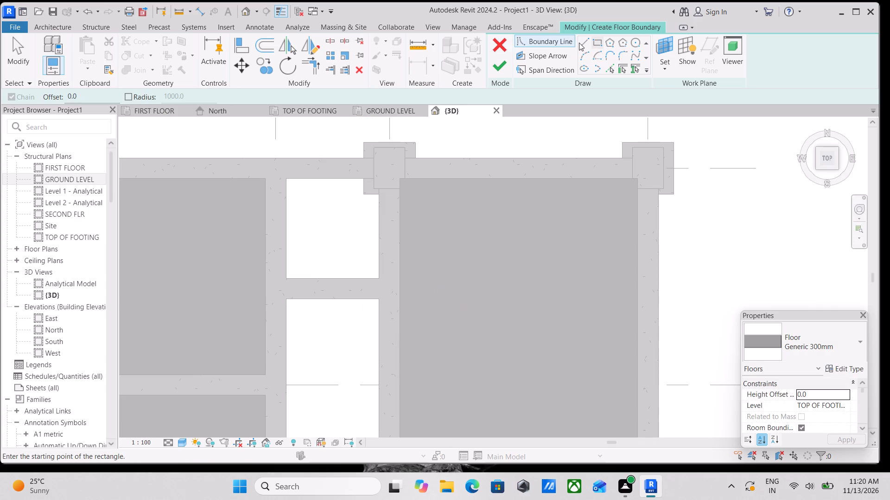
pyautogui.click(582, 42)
# Create a boundary line by picking the north face of the short cross beam below the small bay at grid A.
pyautogui.scroll(-4, 283, 230)
pyautogui.moveTo(296, 261); pyautogui.dragTo(207, 255, button='middle')
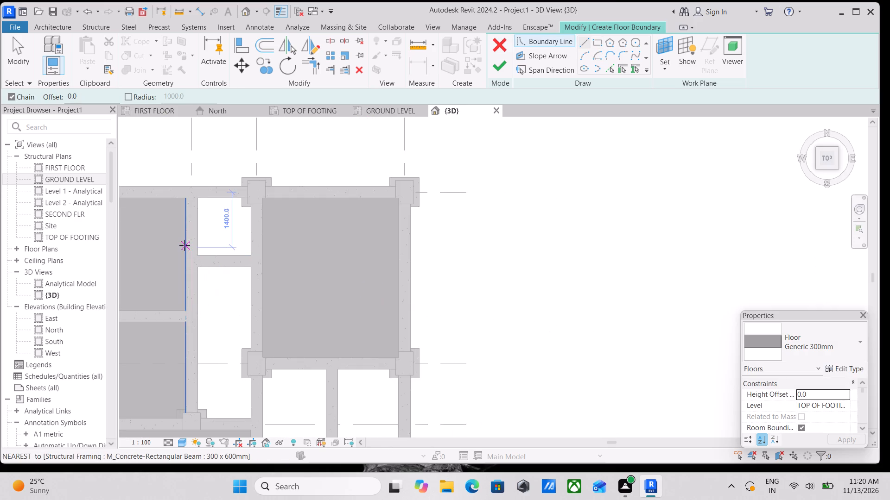
pyautogui.scroll(8, 189, 248)
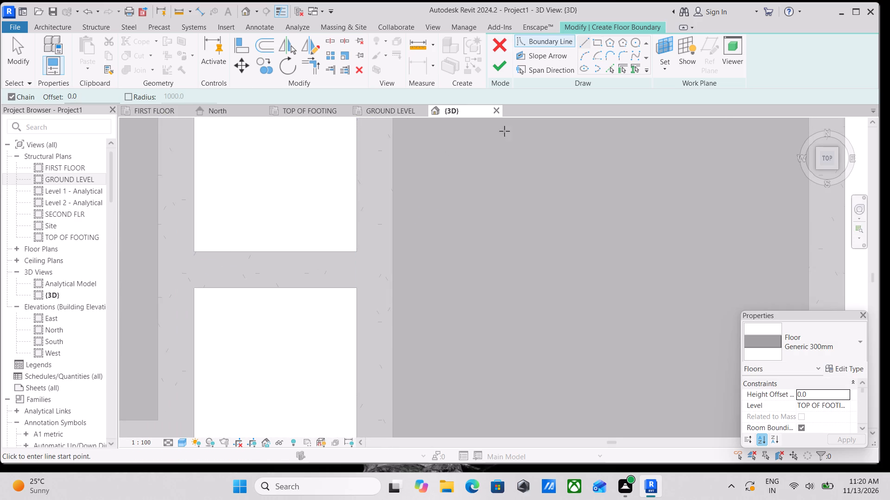
pyautogui.click(610, 73)
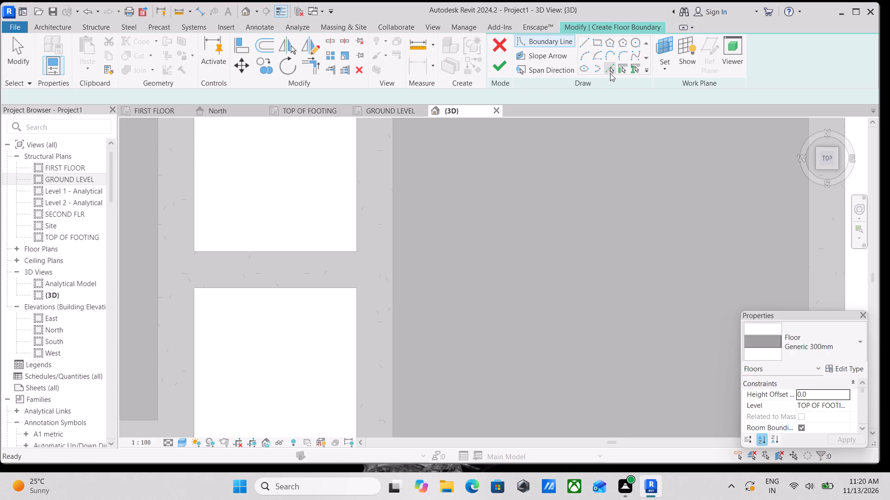
pyautogui.click(330, 252)
pyautogui.moveTo(278, 238); pyautogui.dragTo(299, 270, button='middle')
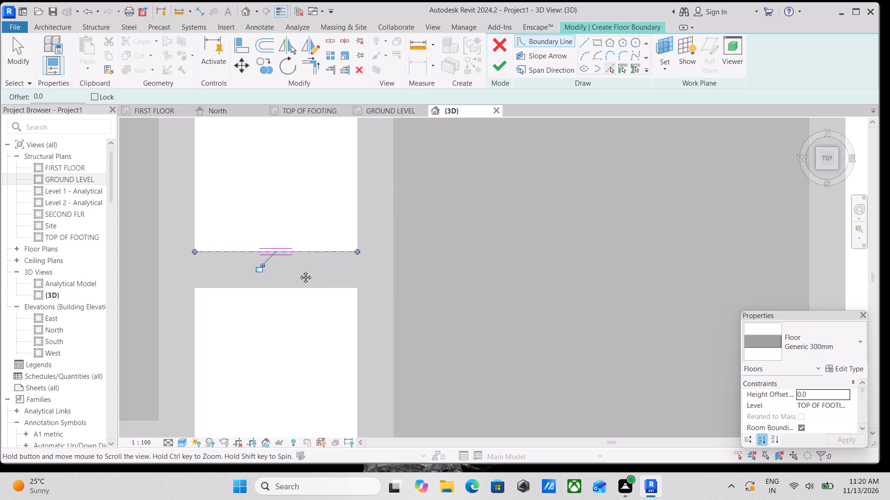
pyautogui.moveTo(299, 270); pyautogui.dragTo(337, 324, button='middle')
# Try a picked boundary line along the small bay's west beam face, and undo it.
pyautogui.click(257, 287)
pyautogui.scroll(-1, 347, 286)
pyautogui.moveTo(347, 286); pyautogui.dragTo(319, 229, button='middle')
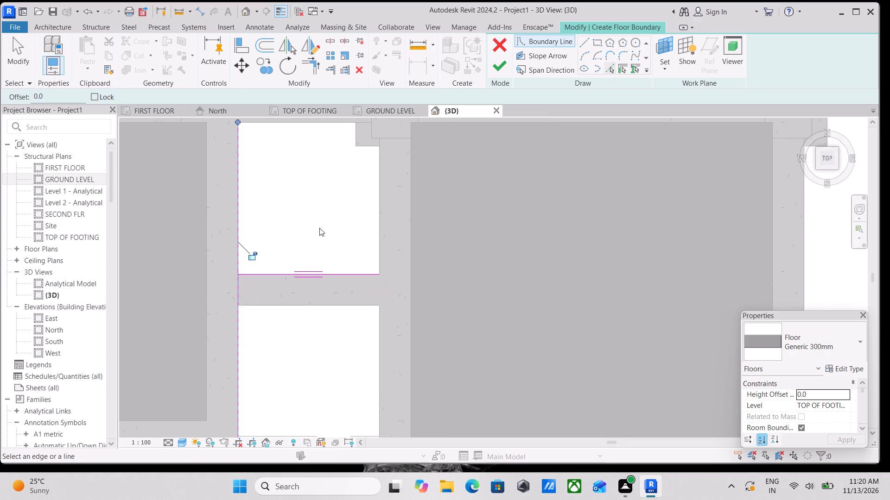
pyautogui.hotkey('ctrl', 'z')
# Draw the west, north and east boundary lines along the beam faces to close the small bay's outline at grid A, 1350 by 1450 mm.
pyautogui.scroll(-1, 308, 278)
pyautogui.moveTo(308, 278); pyautogui.dragTo(278, 255, button='middle')
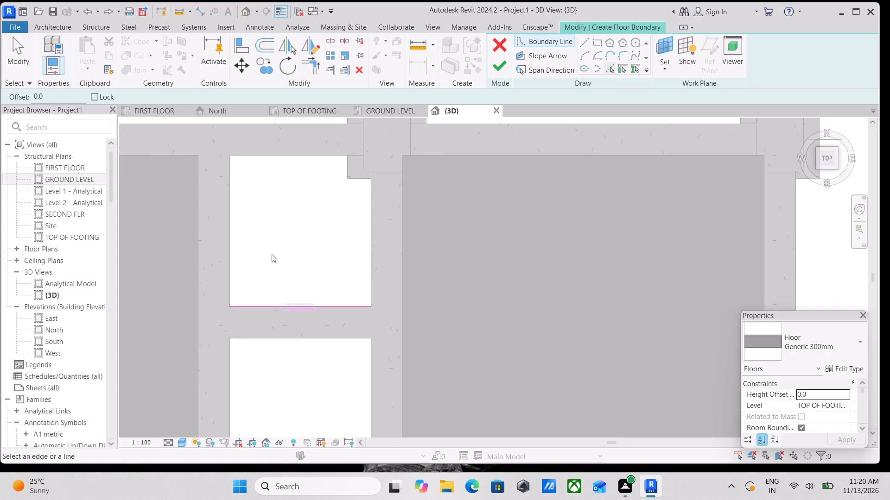
pyautogui.click(585, 43)
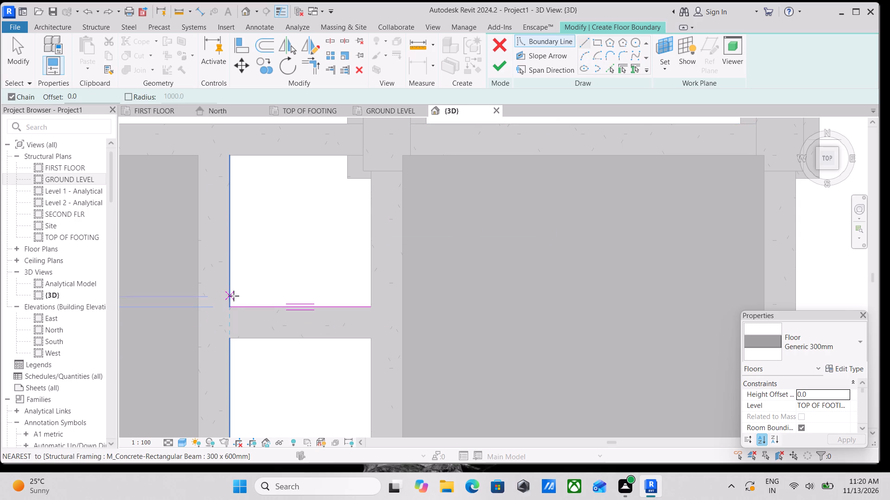
pyautogui.click(234, 306)
pyautogui.moveTo(235, 232); pyautogui.dragTo(255, 350, button='middle')
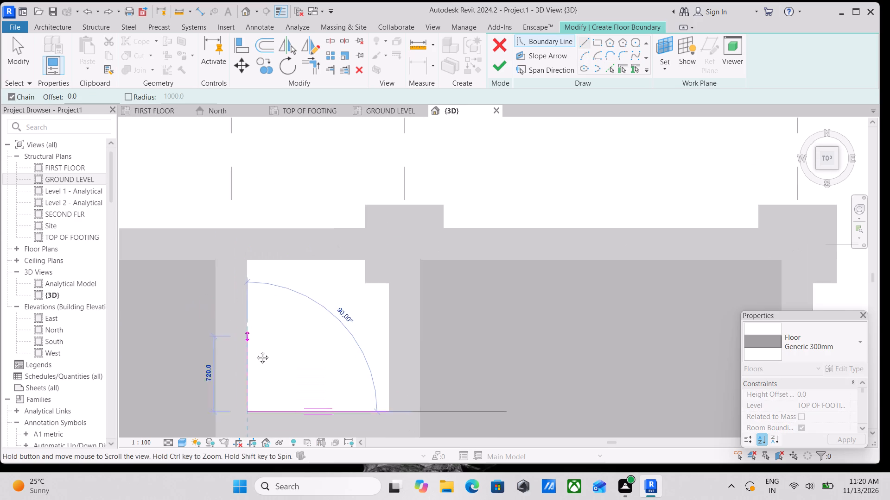
pyautogui.moveTo(255, 350); pyautogui.dragTo(255, 351, button='middle')
pyautogui.click(250, 275)
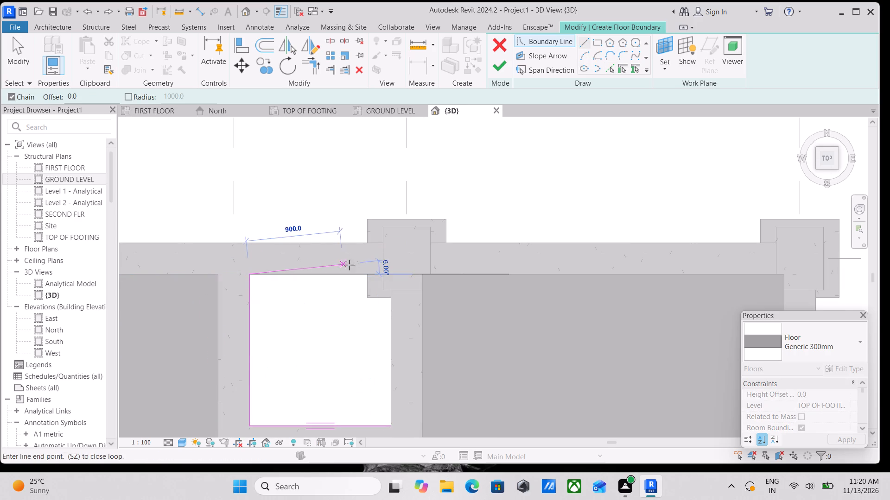
pyautogui.click(390, 278)
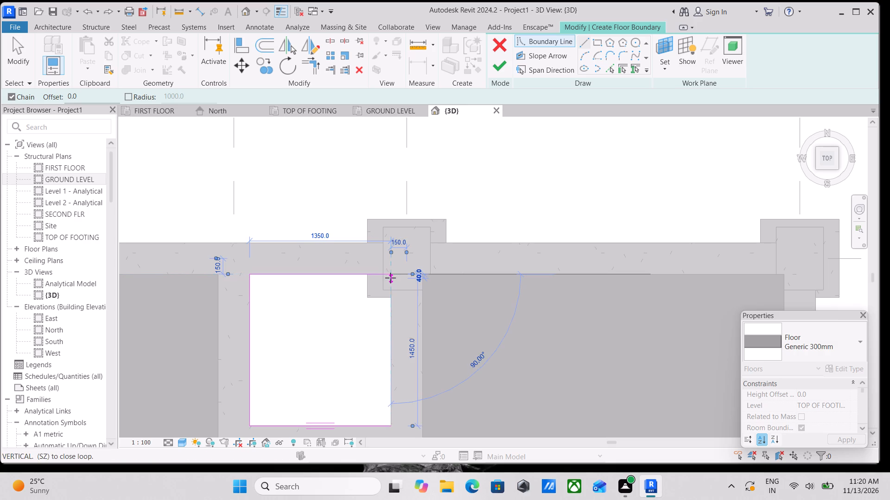
pyautogui.moveTo(396, 355); pyautogui.dragTo(398, 260, button='middle')
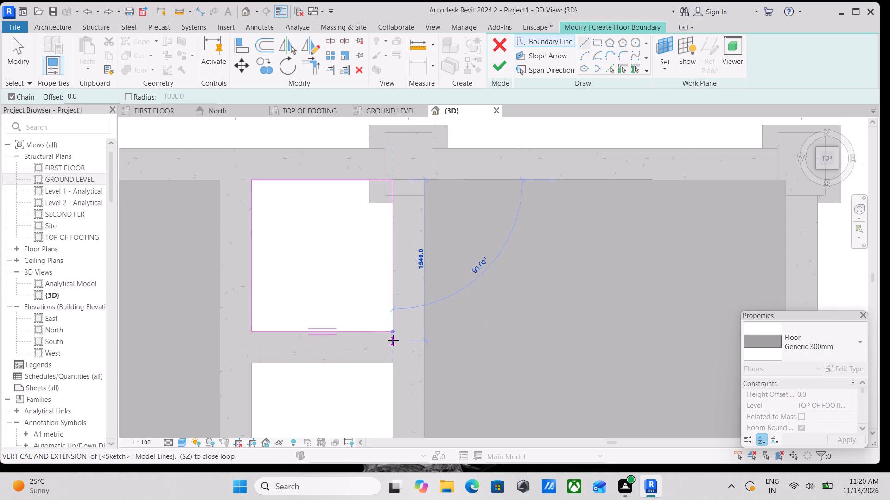
pyautogui.click(397, 330)
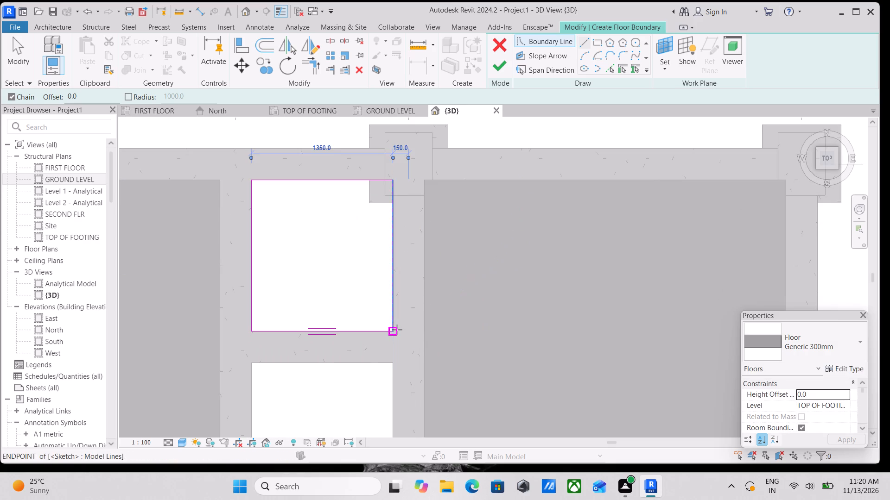
pyautogui.press('Escape')
pyautogui.scroll(-2, 364, 287)
pyautogui.press('Escape')
pyautogui.scroll(-6, 338, 290)
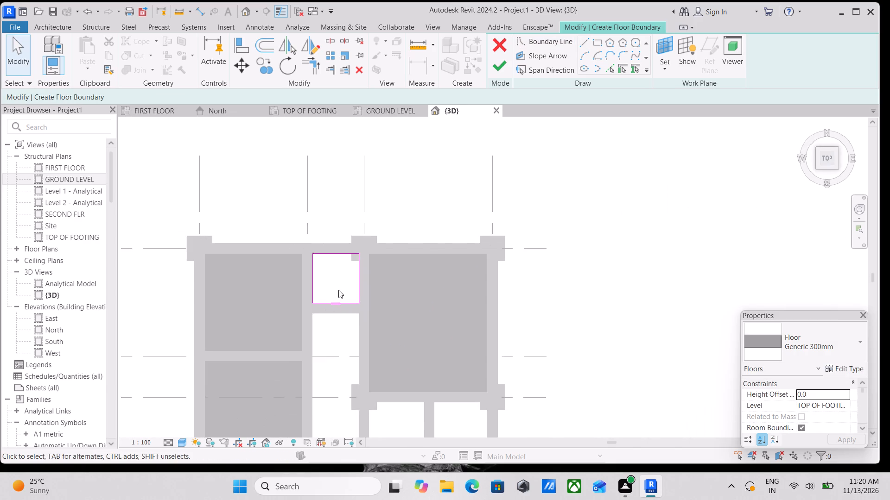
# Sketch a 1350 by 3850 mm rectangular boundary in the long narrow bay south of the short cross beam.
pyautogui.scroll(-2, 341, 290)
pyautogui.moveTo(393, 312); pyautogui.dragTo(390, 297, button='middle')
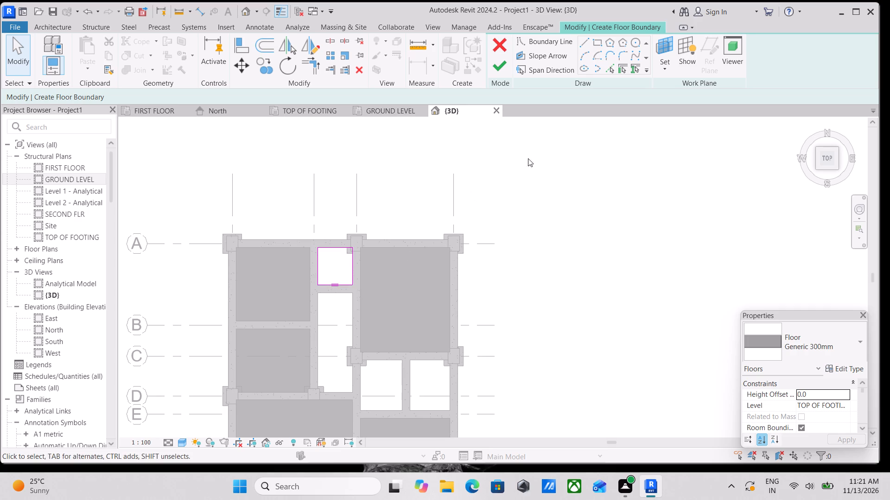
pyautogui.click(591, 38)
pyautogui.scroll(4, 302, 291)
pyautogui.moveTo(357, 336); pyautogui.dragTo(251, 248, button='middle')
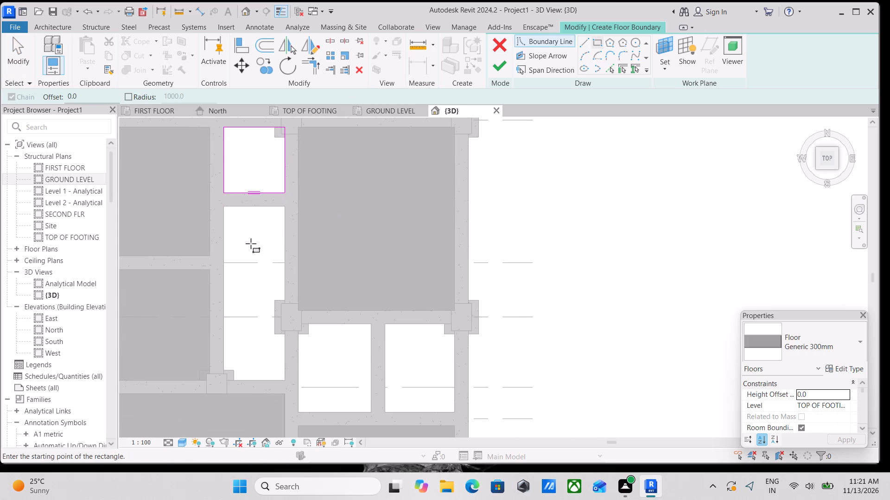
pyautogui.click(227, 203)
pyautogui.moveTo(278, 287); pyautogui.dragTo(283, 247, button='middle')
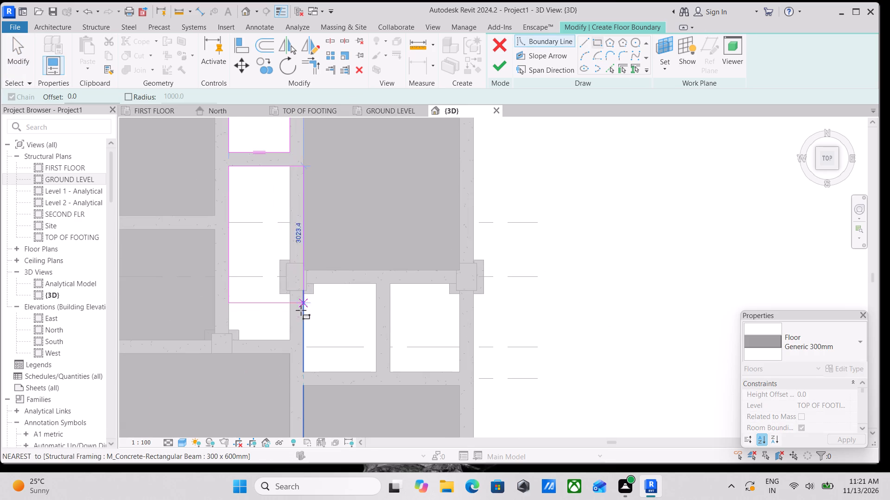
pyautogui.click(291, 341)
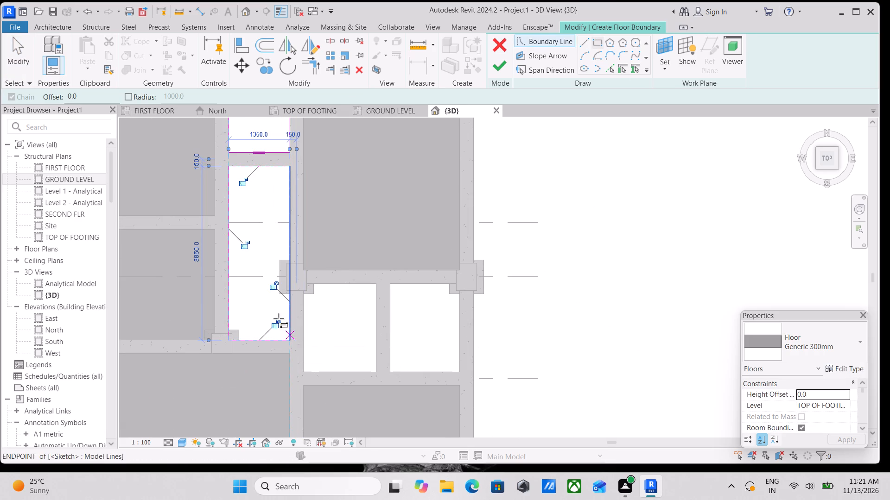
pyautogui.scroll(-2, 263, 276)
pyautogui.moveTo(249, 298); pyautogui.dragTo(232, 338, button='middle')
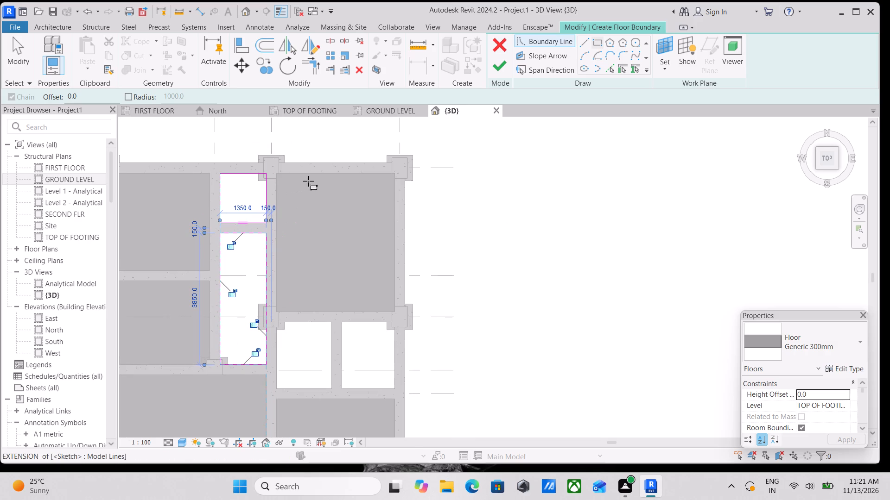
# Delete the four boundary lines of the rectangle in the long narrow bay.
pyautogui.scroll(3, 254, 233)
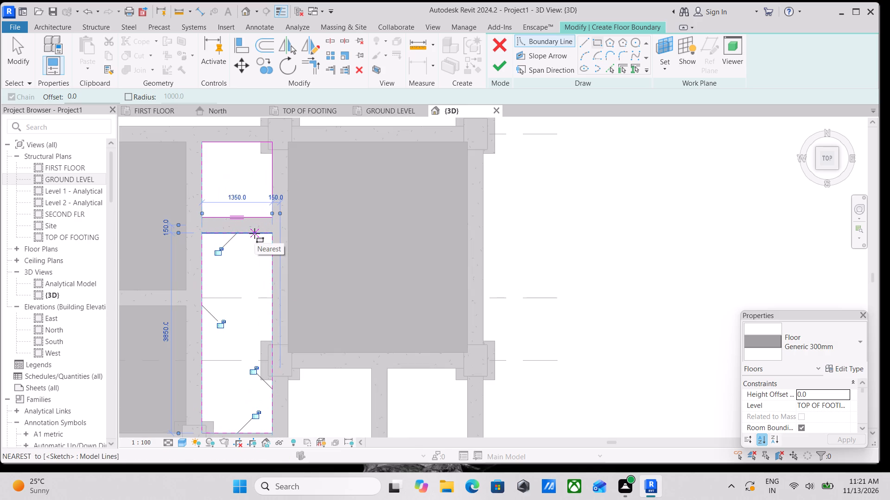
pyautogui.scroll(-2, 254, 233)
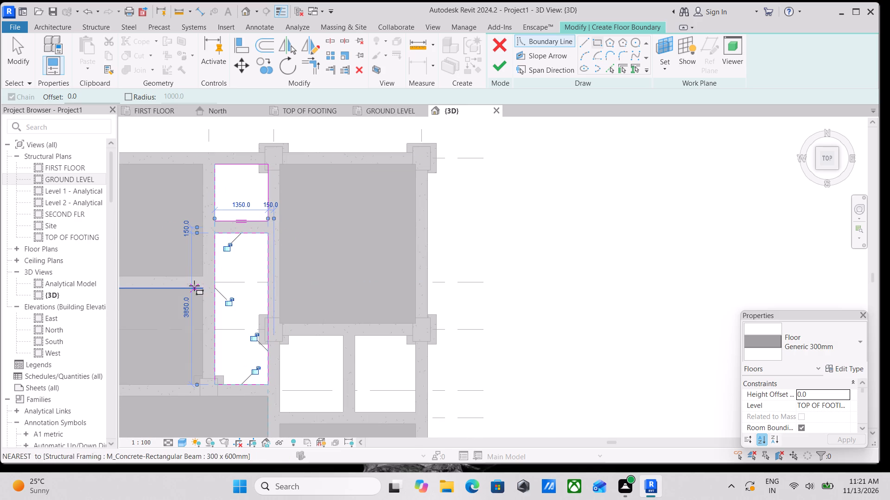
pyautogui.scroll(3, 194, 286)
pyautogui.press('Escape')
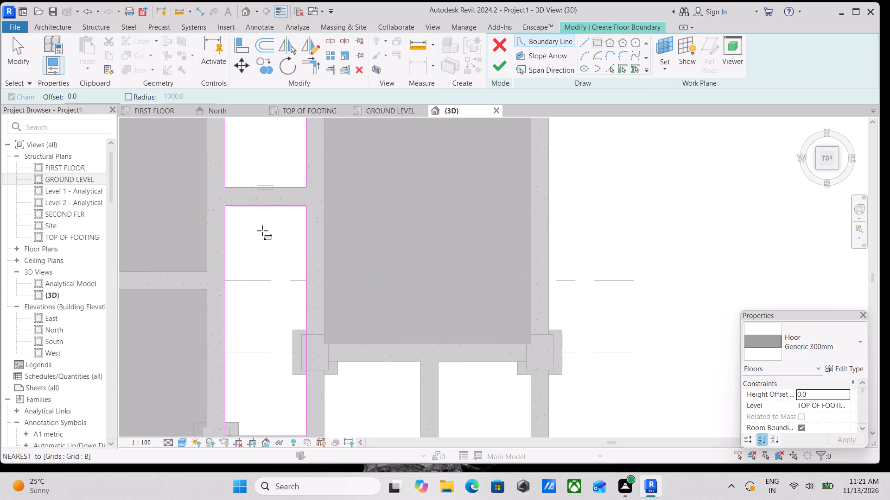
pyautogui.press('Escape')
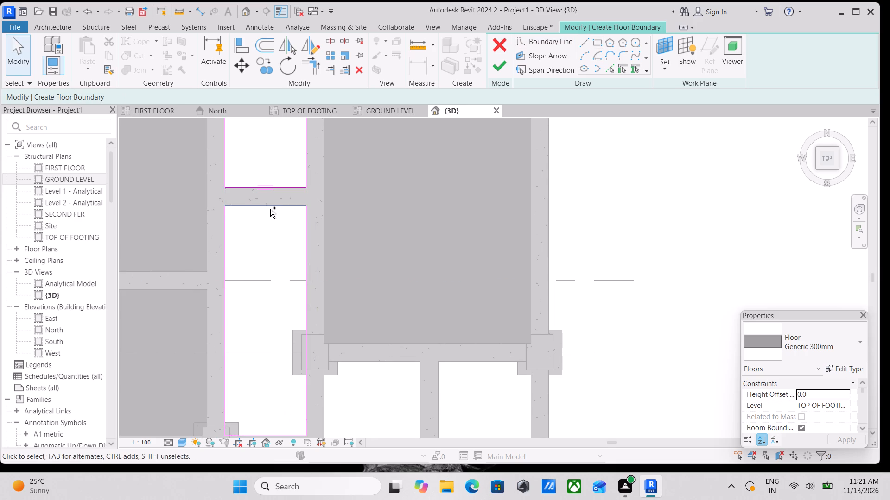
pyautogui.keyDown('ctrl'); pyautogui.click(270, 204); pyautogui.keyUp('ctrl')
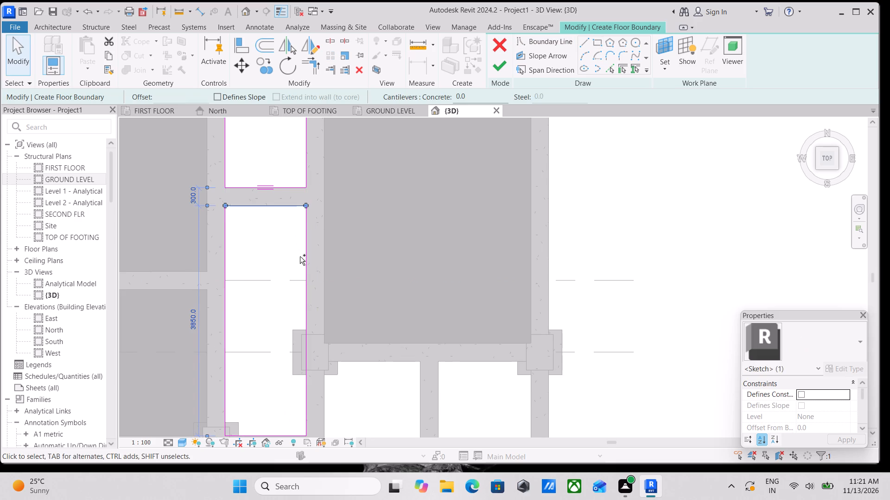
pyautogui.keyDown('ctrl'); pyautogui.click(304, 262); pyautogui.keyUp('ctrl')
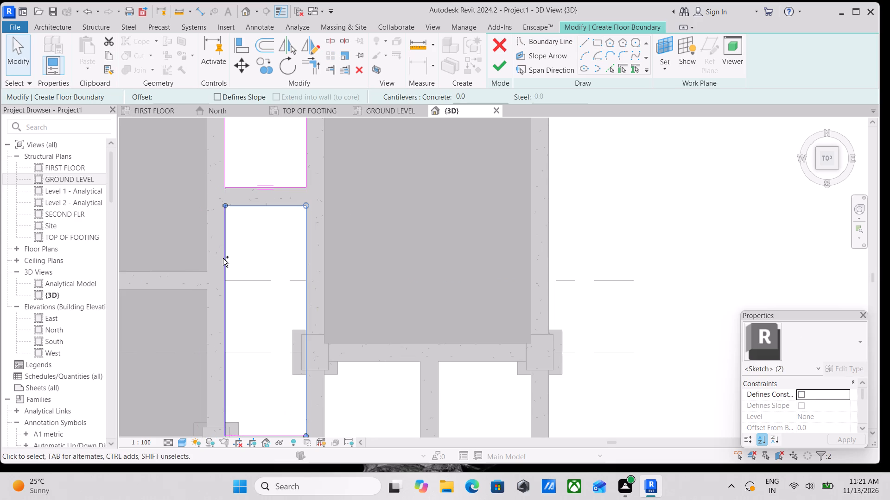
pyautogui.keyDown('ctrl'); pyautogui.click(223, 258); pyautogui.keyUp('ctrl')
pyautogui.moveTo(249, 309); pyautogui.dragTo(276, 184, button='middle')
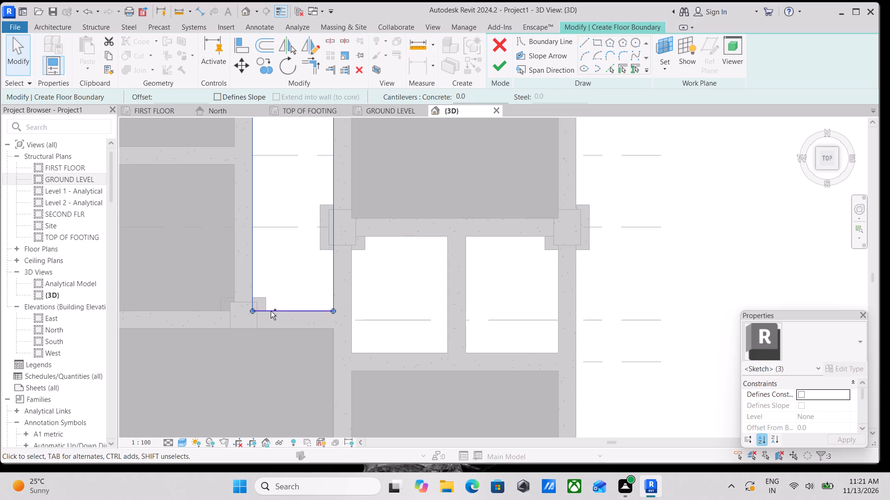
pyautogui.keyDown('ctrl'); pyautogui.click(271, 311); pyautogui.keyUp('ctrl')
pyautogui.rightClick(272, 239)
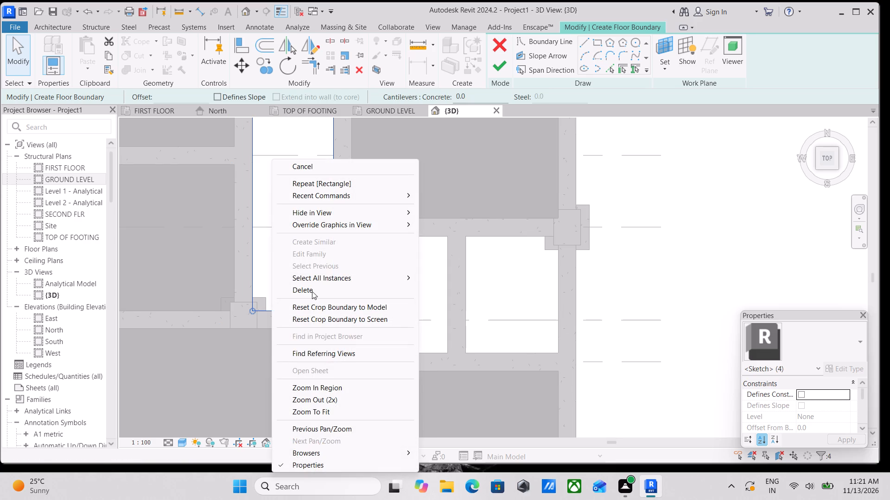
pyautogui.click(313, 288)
# Finish the floor sketch to create the Generic 300mm slab in the small bay at grid A.
pyautogui.scroll(-2, 254, 295)
pyautogui.moveTo(254, 295); pyautogui.dragTo(254, 379, button='middle')
pyautogui.scroll(-1, 270, 287)
pyautogui.moveTo(270, 287); pyautogui.dragTo(270, 330, button='middle')
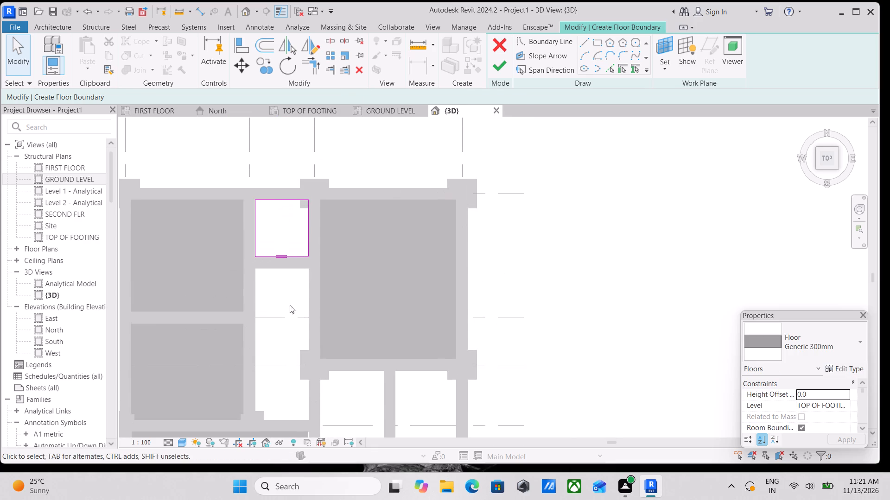
pyautogui.click(494, 68)
pyautogui.scroll(2, 274, 225)
pyautogui.press('Escape')
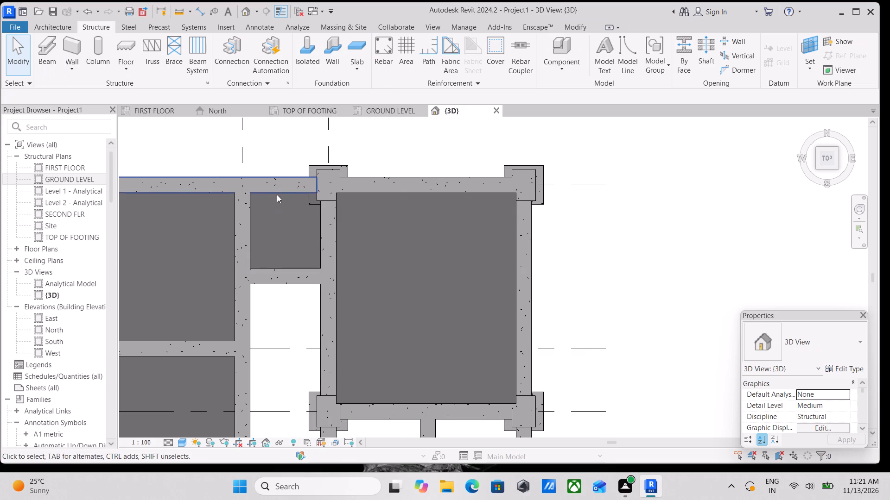
# Examine the small bay's slab against its surrounding beams and the open long bay south of it.
pyautogui.click(293, 218)
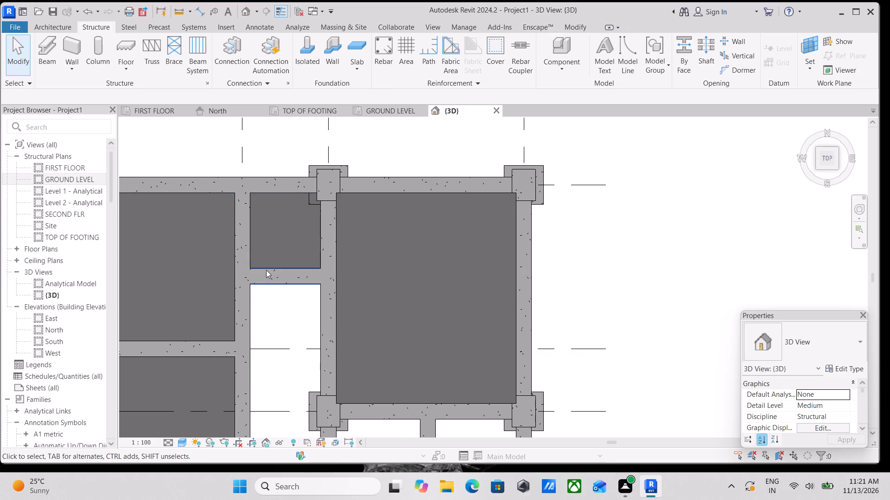
pyautogui.click(261, 249)
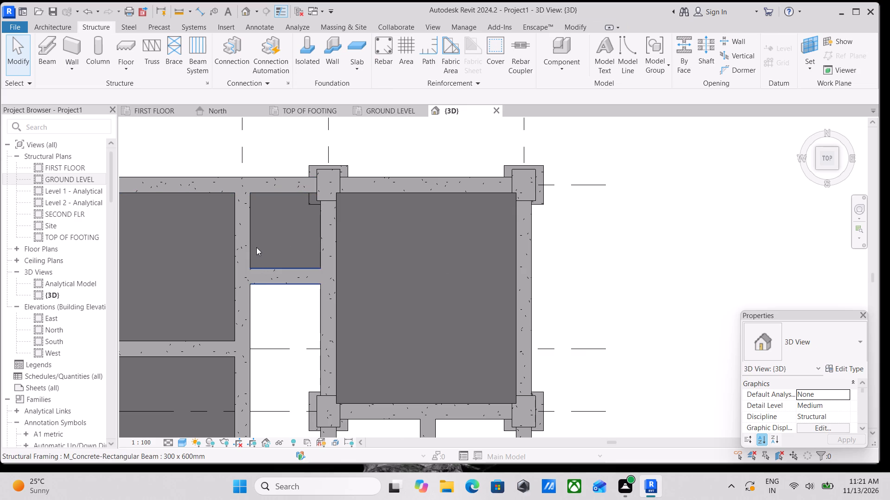
pyautogui.click(255, 247)
pyautogui.press('Escape')
pyautogui.click(283, 244)
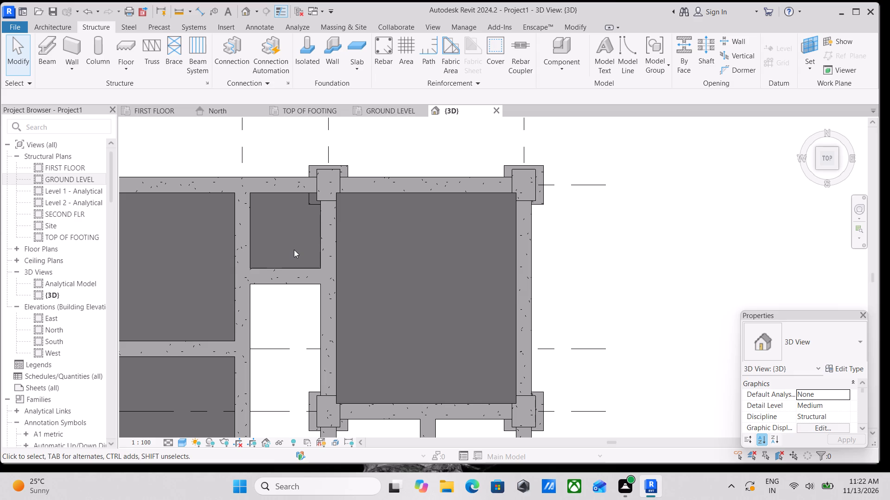
pyautogui.scroll(2, 296, 249)
pyautogui.scroll(-3, 296, 249)
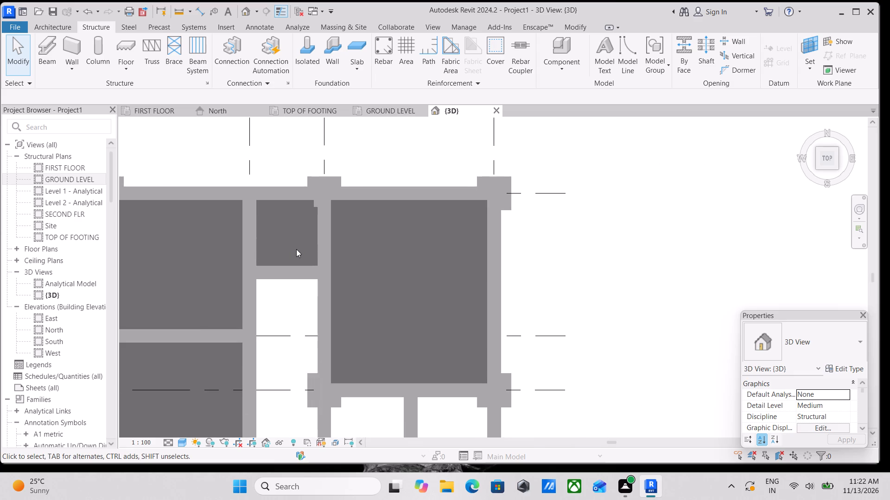
pyautogui.scroll(-2, 296, 249)
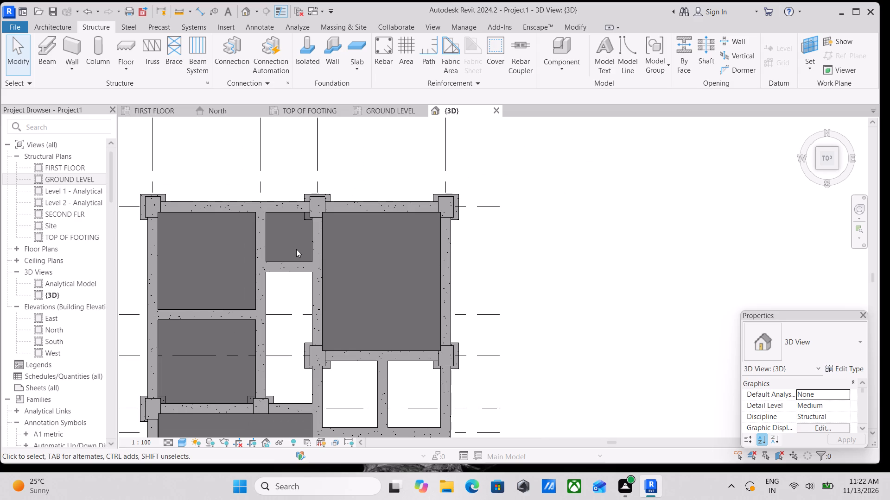
pyautogui.scroll(2, 294, 252)
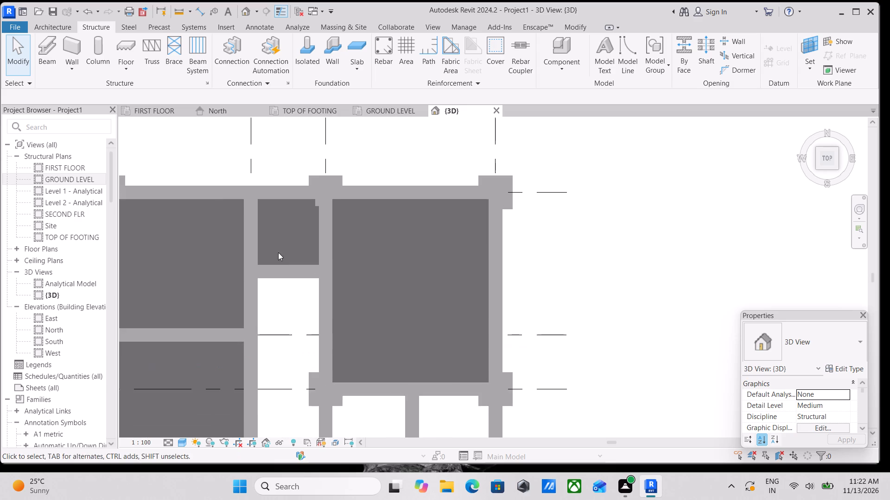
pyautogui.scroll(3, 273, 252)
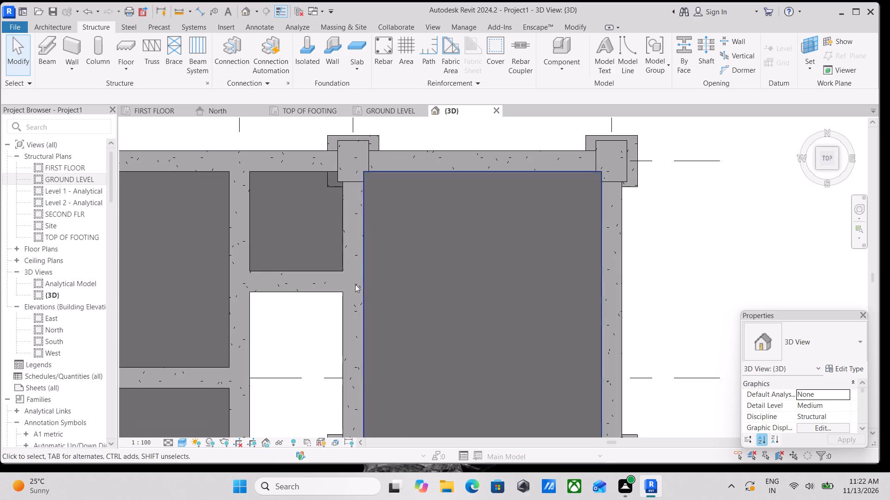
pyautogui.scroll(3, 295, 314)
pyautogui.scroll(-2, 309, 319)
pyautogui.moveTo(309, 319); pyautogui.dragTo(231, 227, button='middle')
pyautogui.scroll(-3, 234, 223)
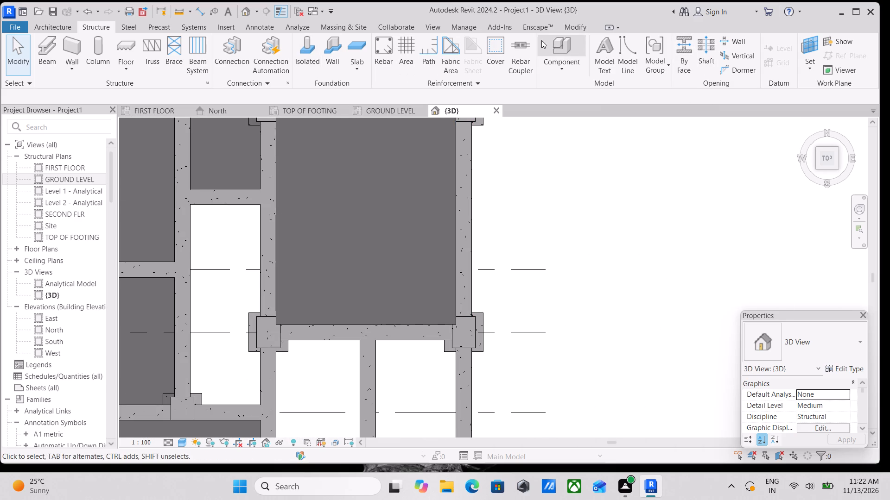
pyautogui.moveTo(231, 255); pyautogui.dragTo(353, 254, button='middle')
pyautogui.moveTo(354, 253); pyautogui.dragTo(316, 291, button='middle')
# Create a Generic 300mm structural floor with a 1350 by 3850 mm rectangular boundary in the long narrow bay south of the short cross beam.
pyautogui.click(127, 64)
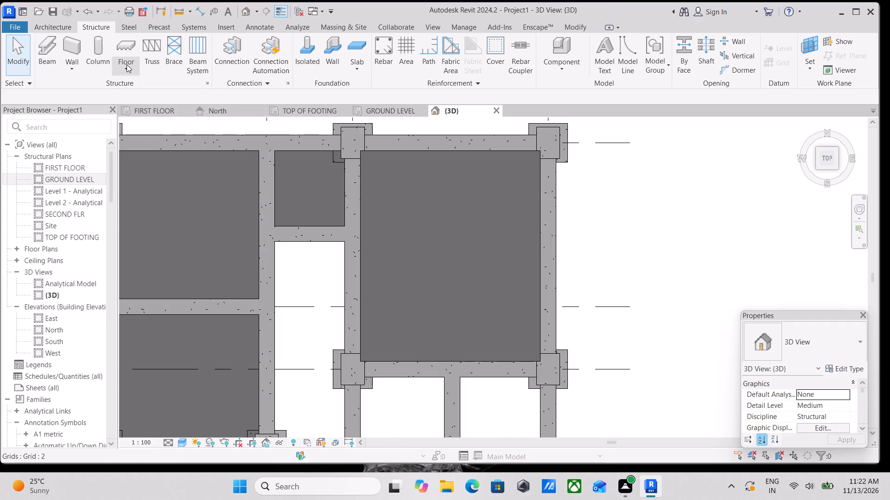
pyautogui.click(159, 91)
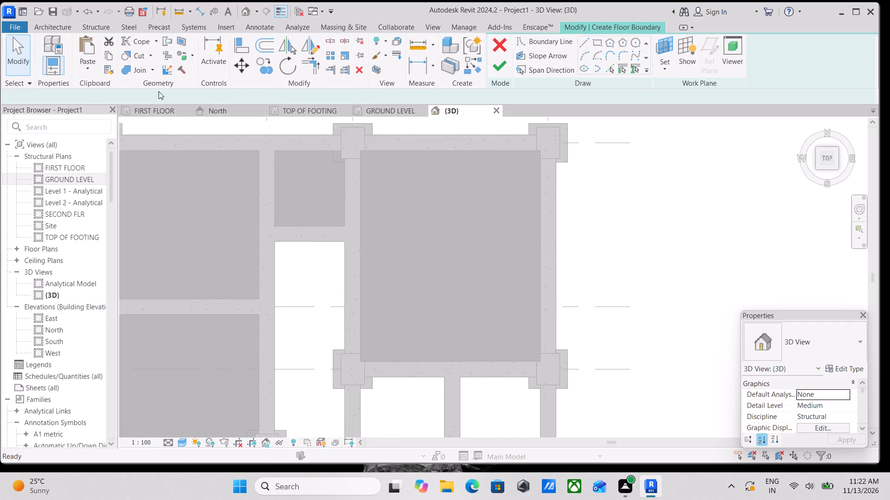
pyautogui.scroll(-2, 304, 304)
pyautogui.moveTo(302, 298); pyautogui.dragTo(296, 242, button='middle')
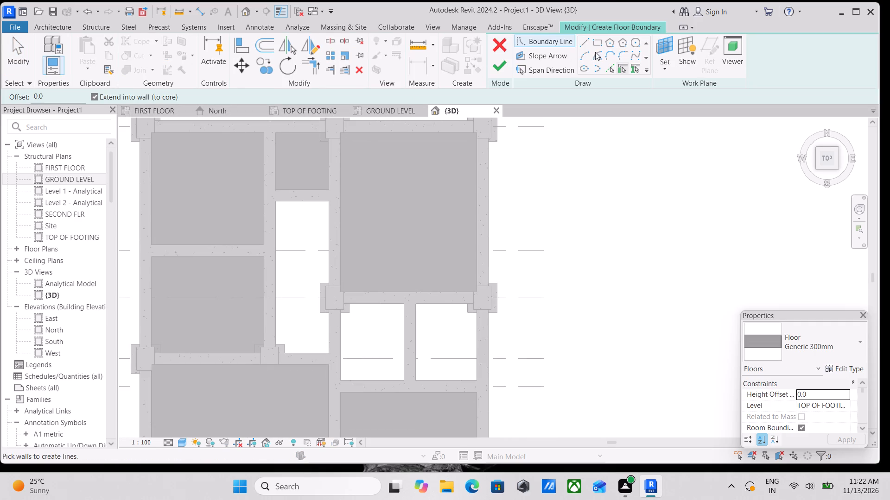
pyautogui.click(602, 44)
pyautogui.scroll(5, 280, 191)
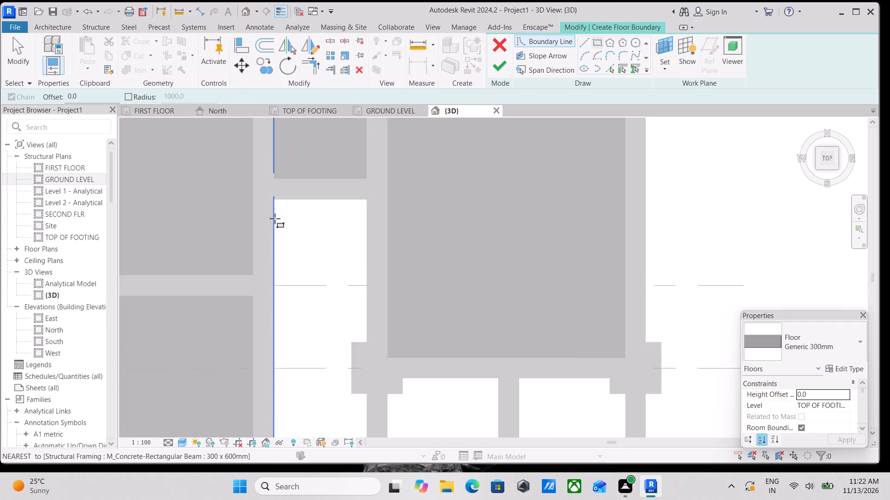
pyautogui.click(273, 196)
pyautogui.moveTo(315, 314); pyautogui.dragTo(332, 265, button='middle')
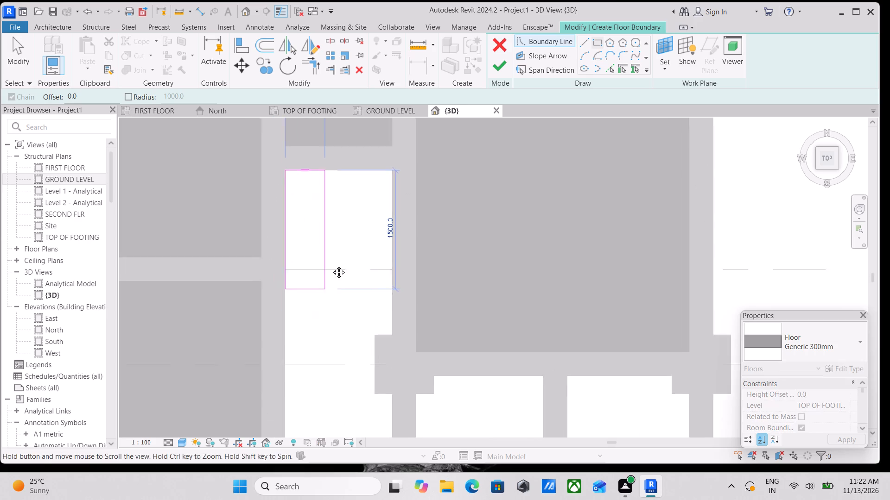
pyautogui.moveTo(332, 265); pyautogui.dragTo(355, 184, button='middle')
pyautogui.moveTo(403, 333); pyautogui.dragTo(364, 286, button='middle')
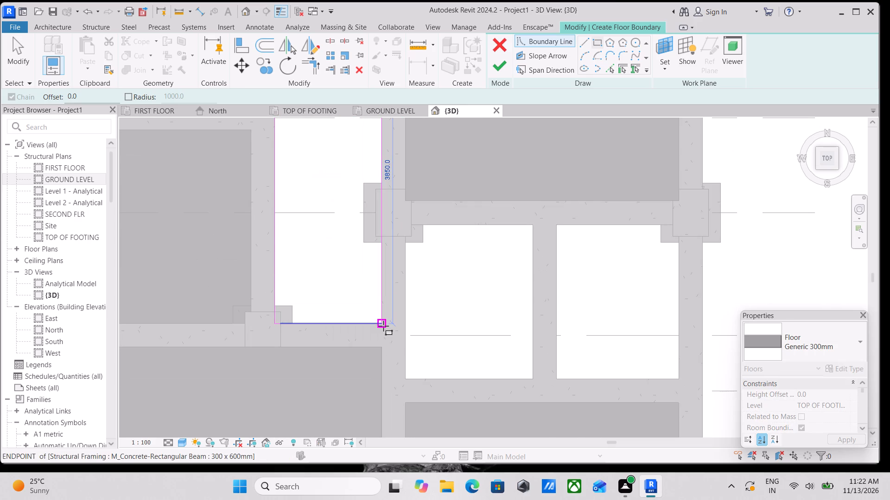
pyautogui.click(383, 326)
pyautogui.scroll(-2, 342, 273)
pyautogui.moveTo(342, 273); pyautogui.dragTo(354, 347, button='middle')
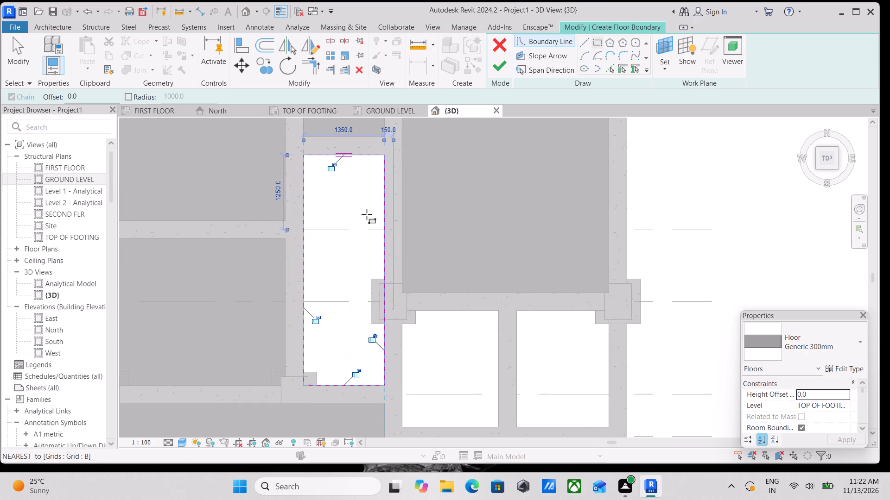
pyautogui.moveTo(351, 214); pyautogui.dragTo(362, 276, button='middle')
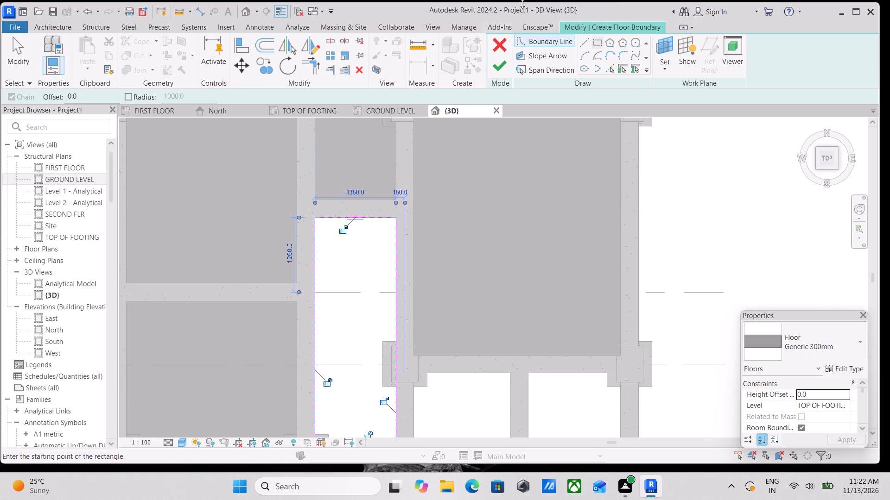
pyautogui.click(499, 61)
# Set the long narrow bay slab's level to GROUND LEVEL.
pyautogui.scroll(-2, 369, 246)
pyautogui.moveTo(369, 246); pyautogui.dragTo(242, 192, button='middle')
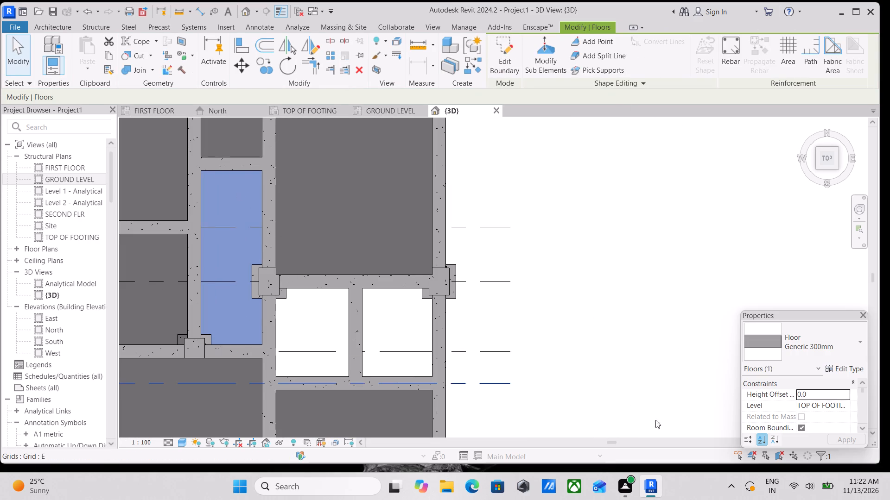
pyautogui.scroll(-3, 532, 372)
pyautogui.scroll(-1, 346, 369)
pyautogui.moveTo(421, 374); pyautogui.dragTo(506, 320, button='middle')
pyautogui.scroll(2, 475, 279)
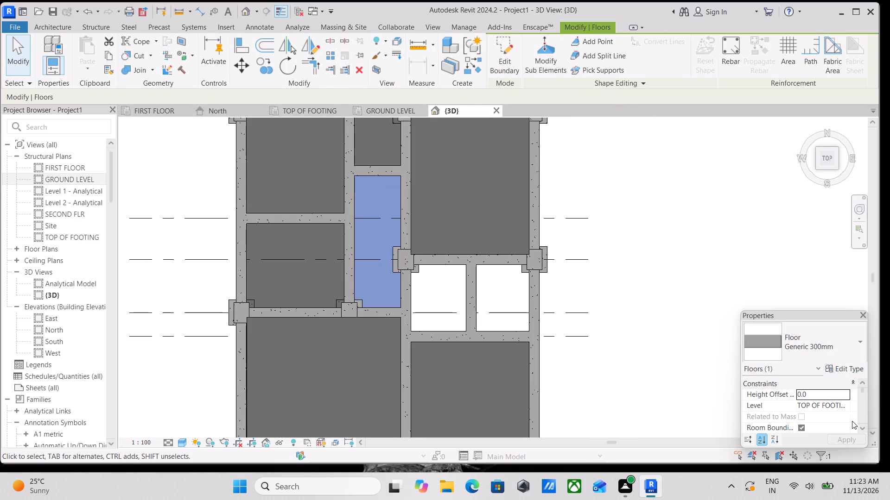
pyautogui.click(844, 404)
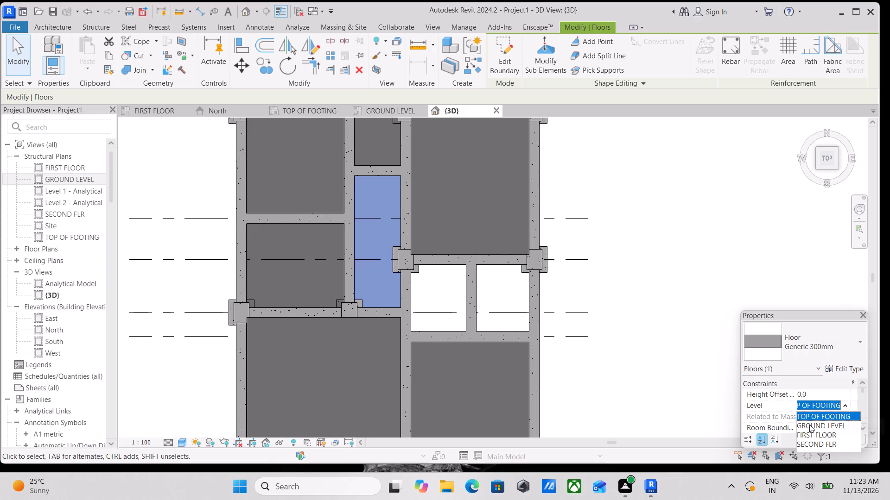
pyautogui.click(809, 425)
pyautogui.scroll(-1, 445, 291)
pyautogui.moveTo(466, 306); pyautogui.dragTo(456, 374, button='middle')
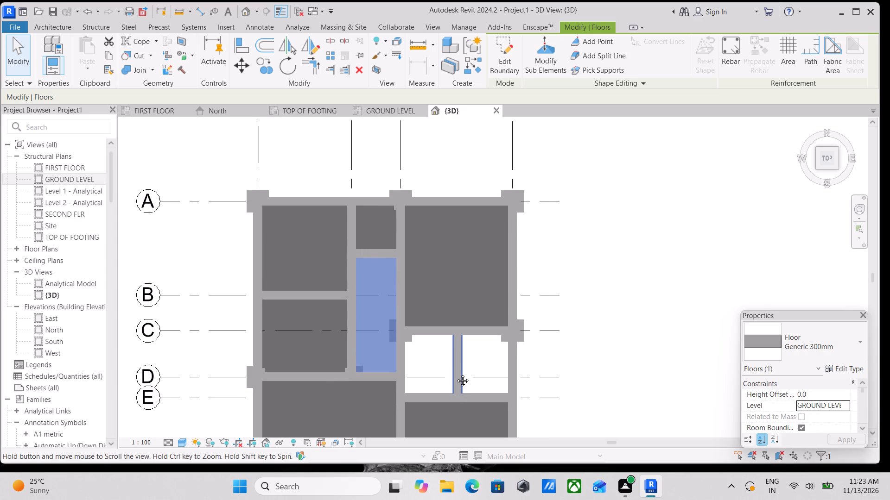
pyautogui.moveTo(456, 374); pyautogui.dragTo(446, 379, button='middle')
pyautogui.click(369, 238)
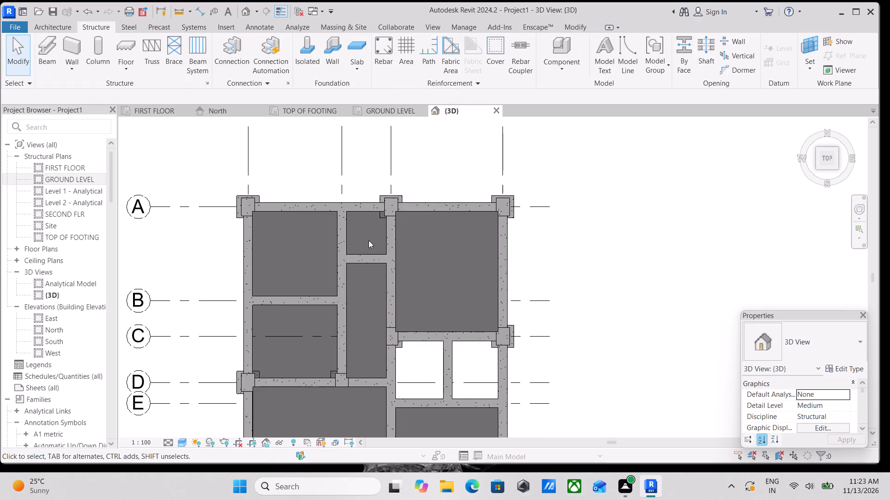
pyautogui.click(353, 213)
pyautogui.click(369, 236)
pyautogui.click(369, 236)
# Start a new structural floor boundary sketch for the two open bays between grids C and E.
pyautogui.moveTo(463, 365); pyautogui.dragTo(374, 268, button='middle')
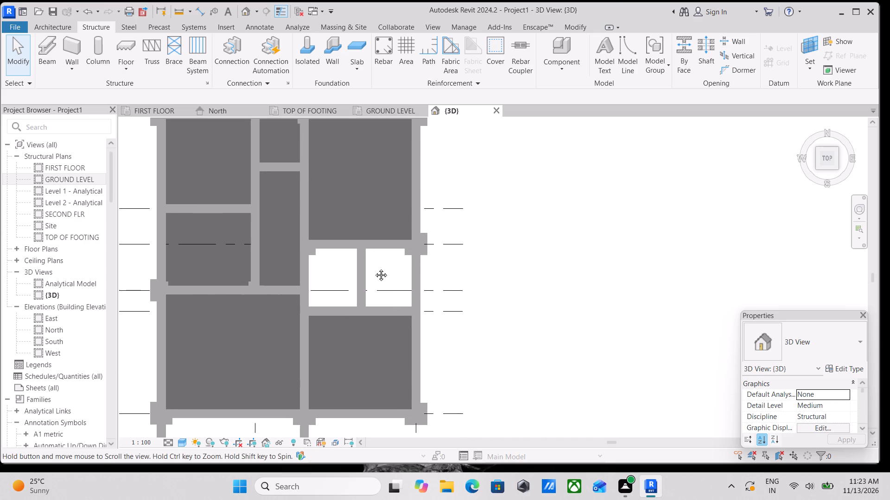
pyautogui.moveTo(374, 268); pyautogui.dragTo(375, 269, button='middle')
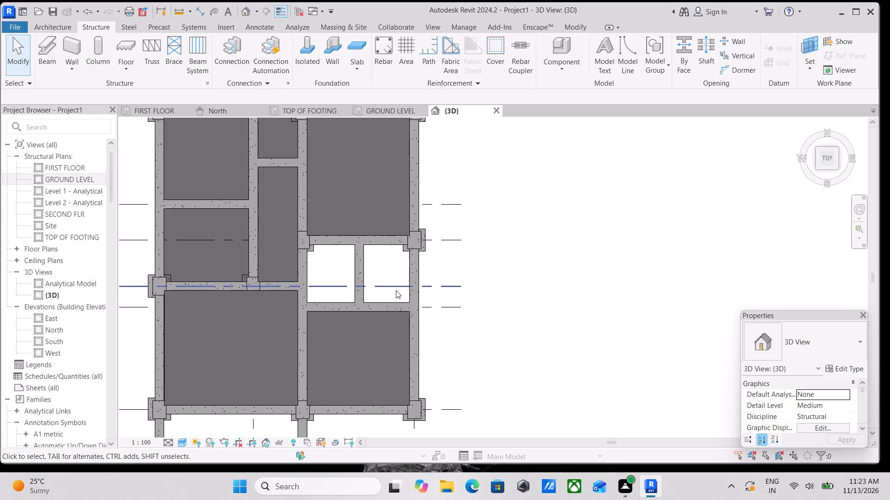
pyautogui.moveTo(365, 274); pyautogui.dragTo(342, 325, button='middle')
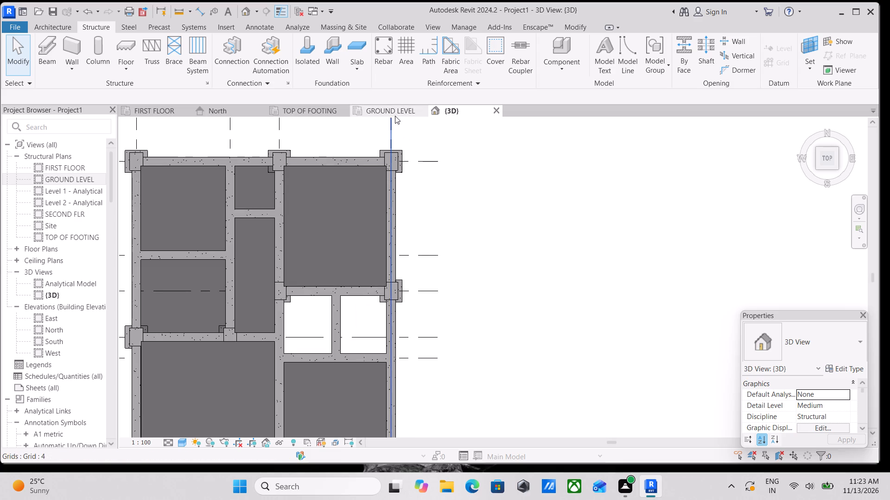
pyautogui.scroll(3, 314, 312)
pyautogui.scroll(3, 245, 317)
pyautogui.moveTo(388, 324); pyautogui.dragTo(275, 329, button='middle')
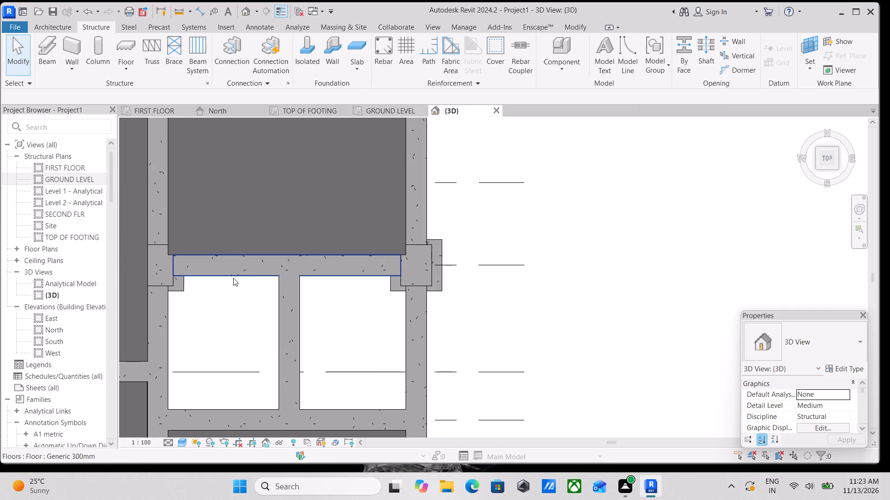
pyautogui.moveTo(236, 273); pyautogui.dragTo(303, 300, button='middle')
pyautogui.click(119, 72)
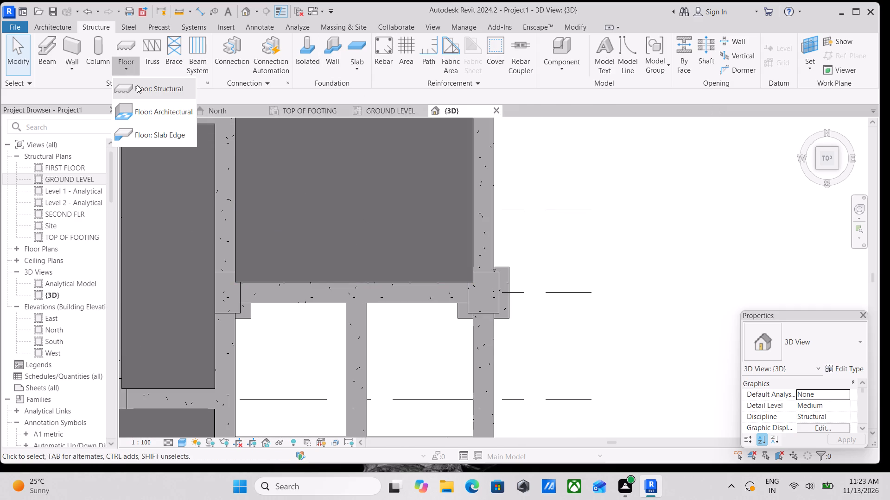
pyautogui.click(137, 85)
pyautogui.scroll(-3, 379, 333)
pyautogui.moveTo(400, 322); pyautogui.dragTo(397, 293, button='middle')
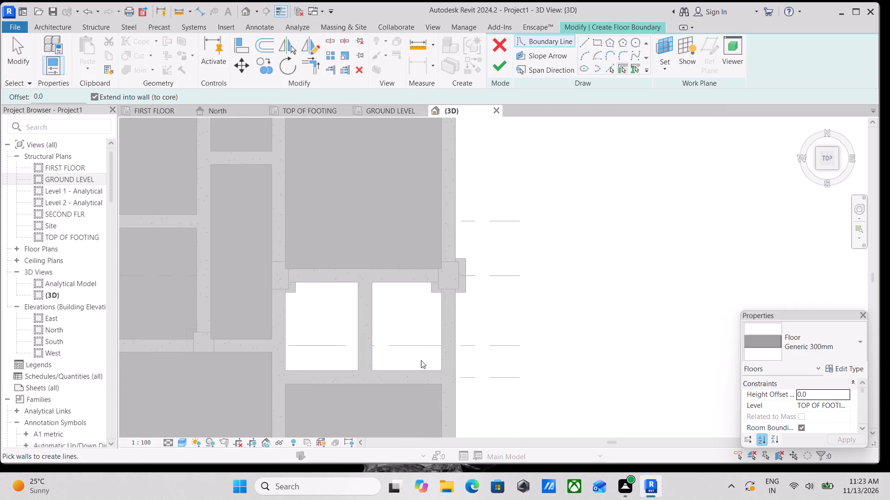
pyautogui.scroll(2, 437, 363)
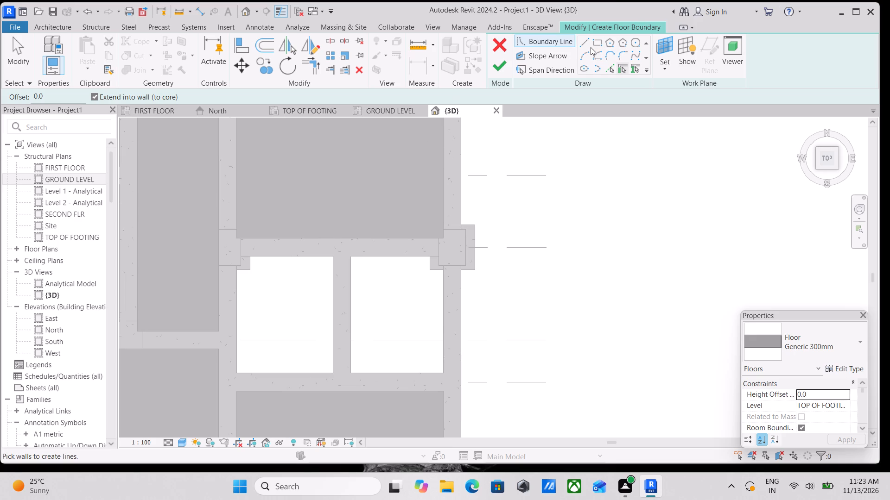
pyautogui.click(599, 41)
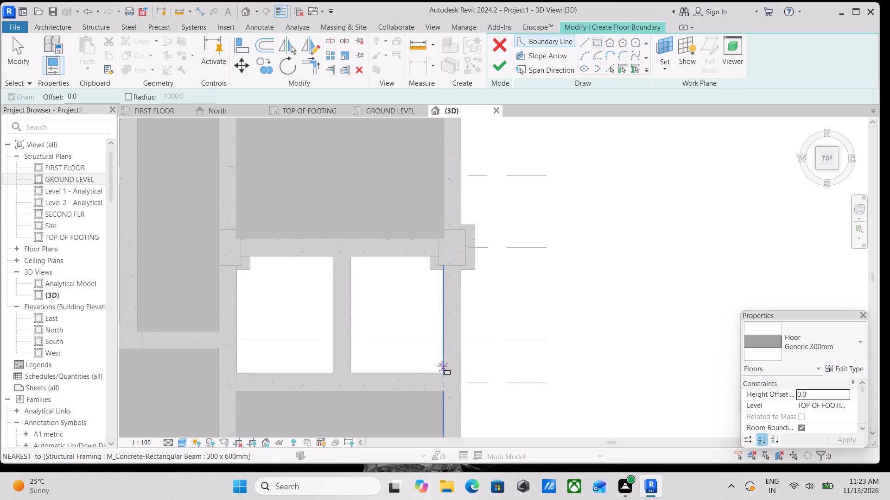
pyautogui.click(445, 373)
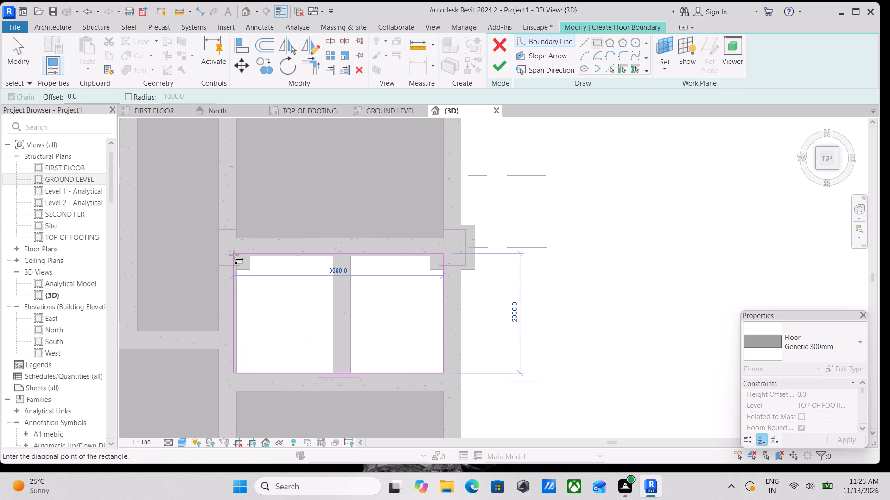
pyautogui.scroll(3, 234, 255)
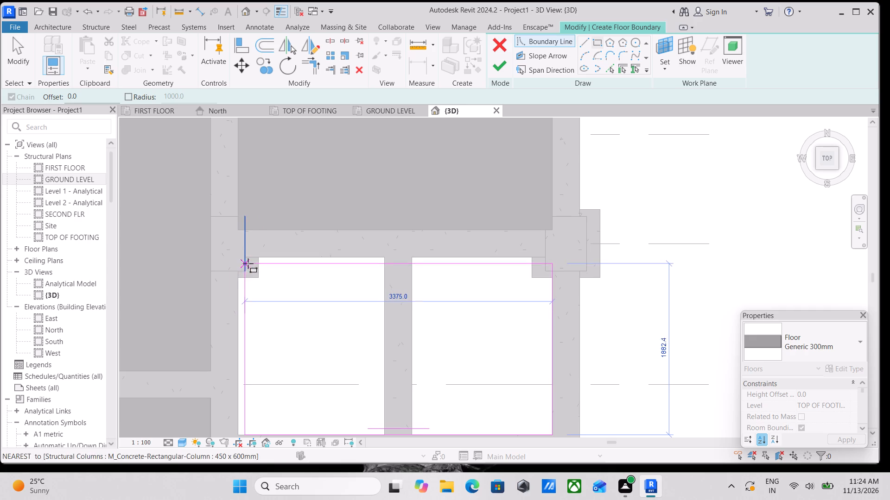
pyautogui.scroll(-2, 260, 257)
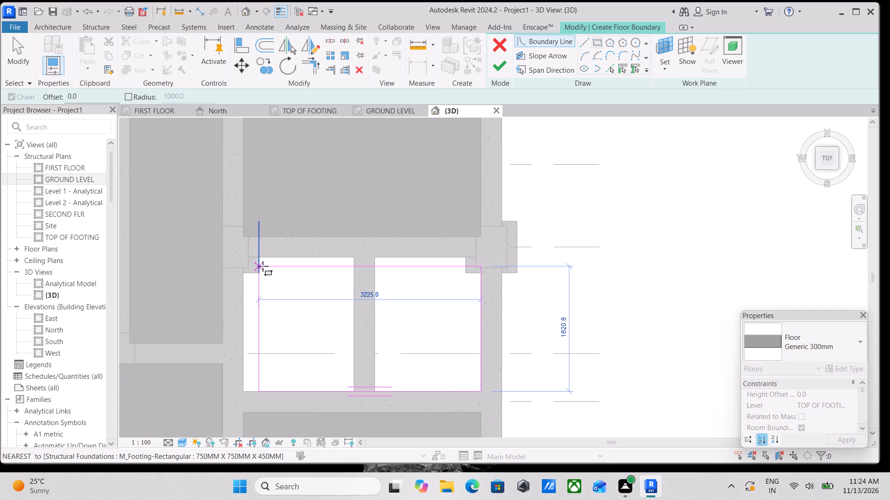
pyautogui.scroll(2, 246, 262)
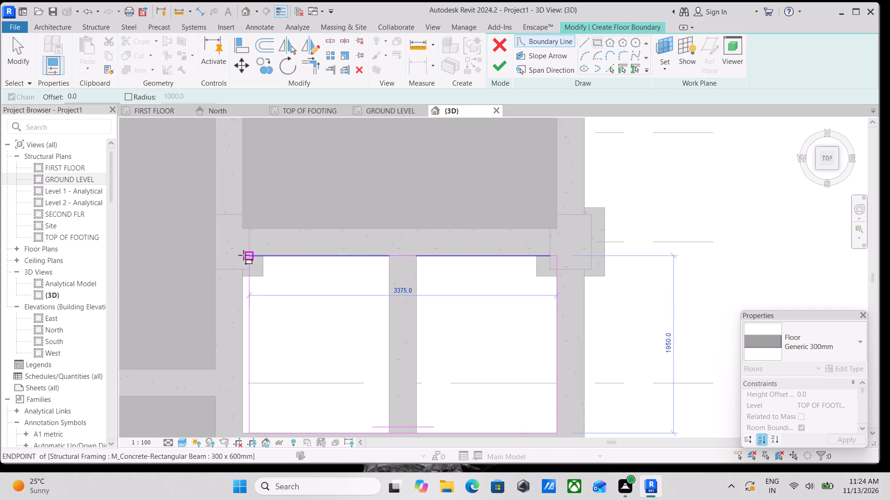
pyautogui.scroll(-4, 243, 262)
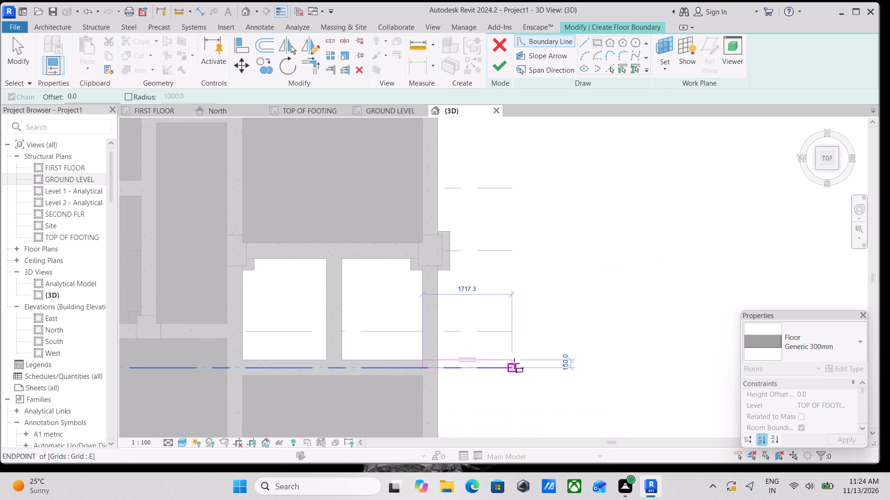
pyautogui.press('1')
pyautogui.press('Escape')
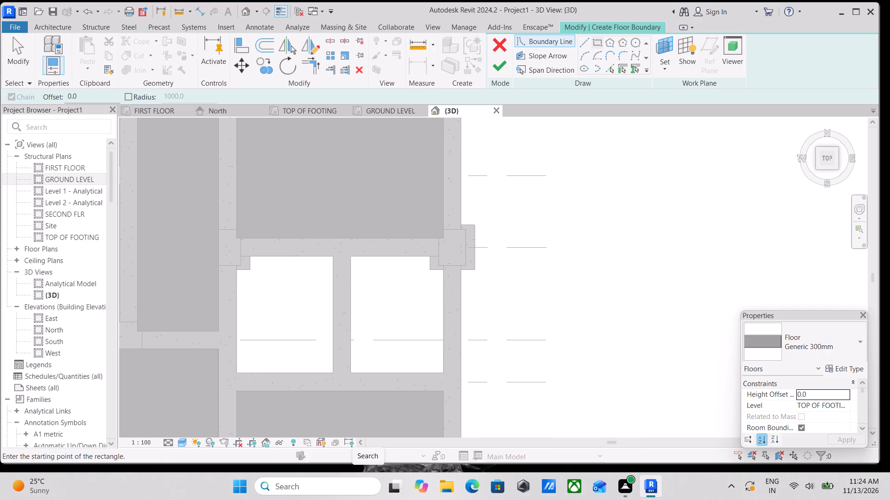
# Pick the south edge of the grid C beam as a floor boundary line along the two open bays.
pyautogui.scroll(2, 234, 499)
pyautogui.click(612, 65)
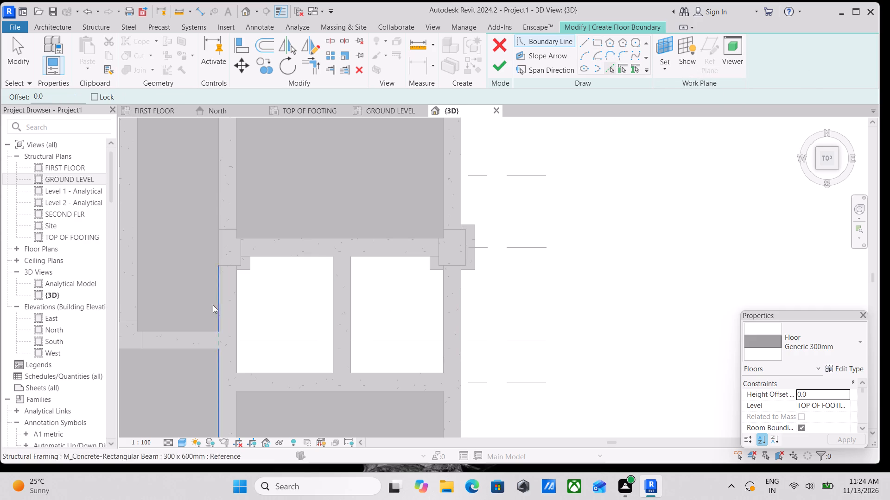
pyautogui.click(402, 255)
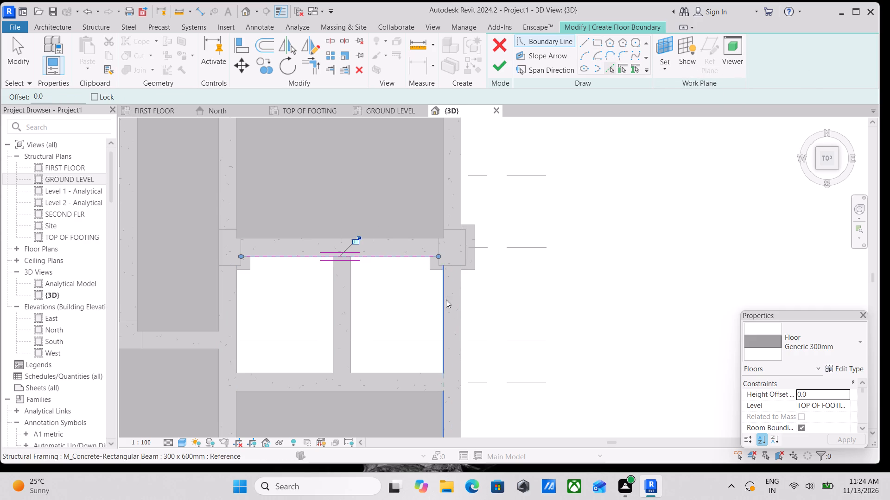
# Draw the east floor boundary line from the bay's southeast corner up to the picked north line and join it to that line's end.
pyautogui.click(581, 48)
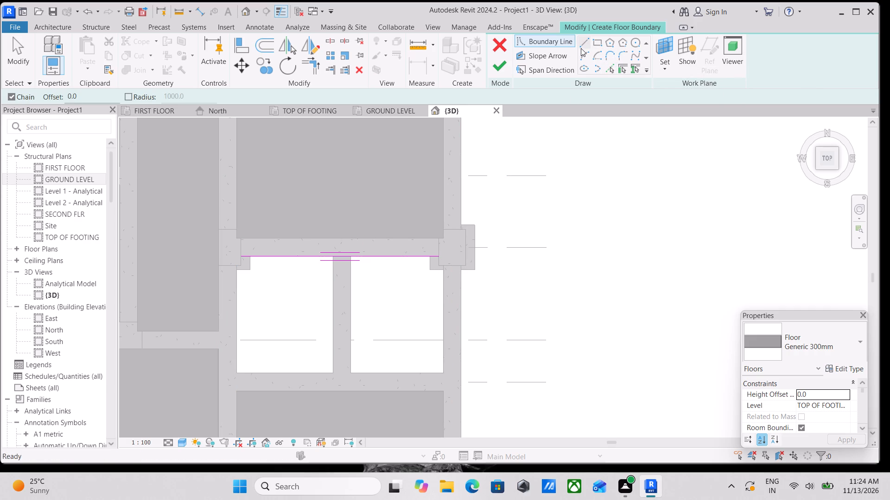
pyautogui.scroll(3, 460, 406)
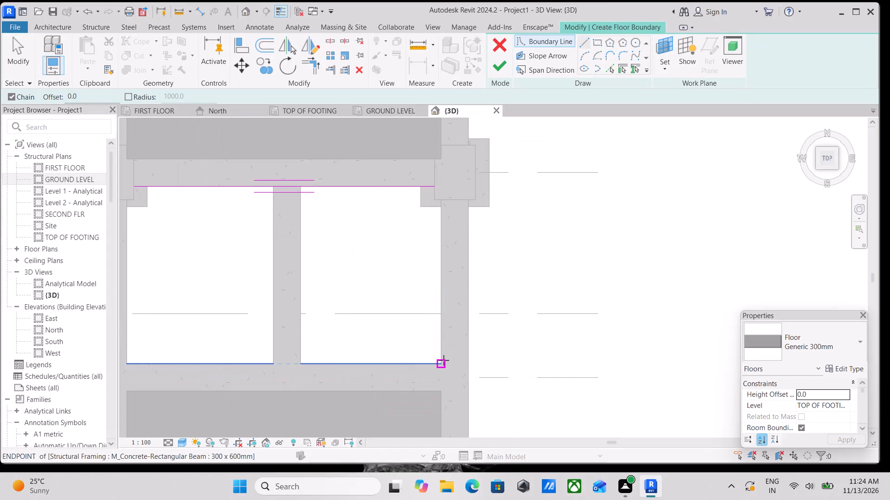
pyautogui.click(441, 360)
pyautogui.moveTo(440, 263); pyautogui.dragTo(455, 382, button='middle')
pyautogui.scroll(1, 455, 382)
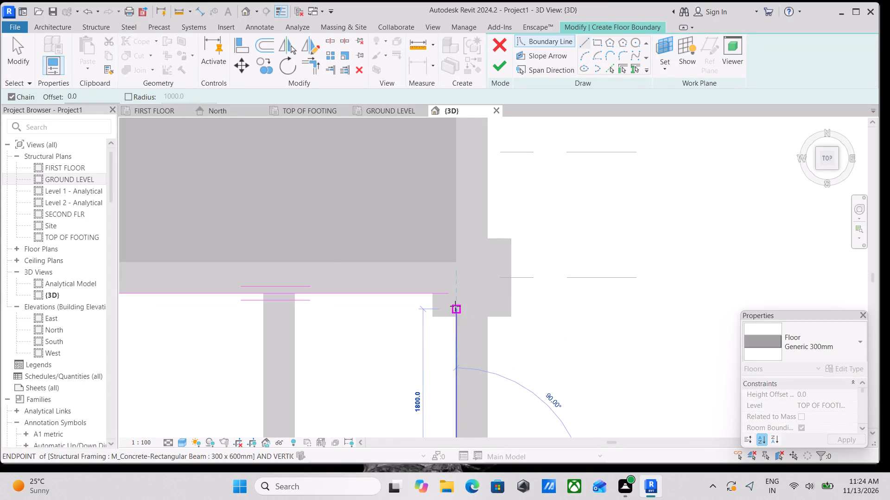
pyautogui.click(456, 293)
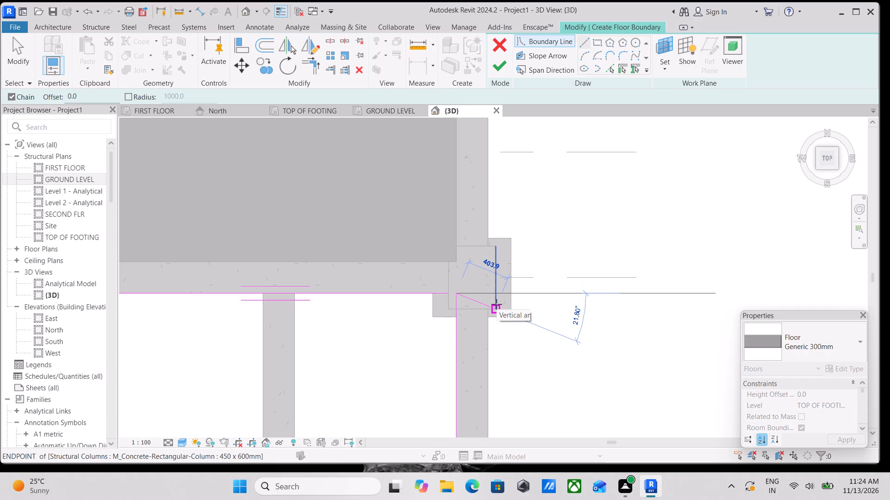
pyautogui.click(451, 293)
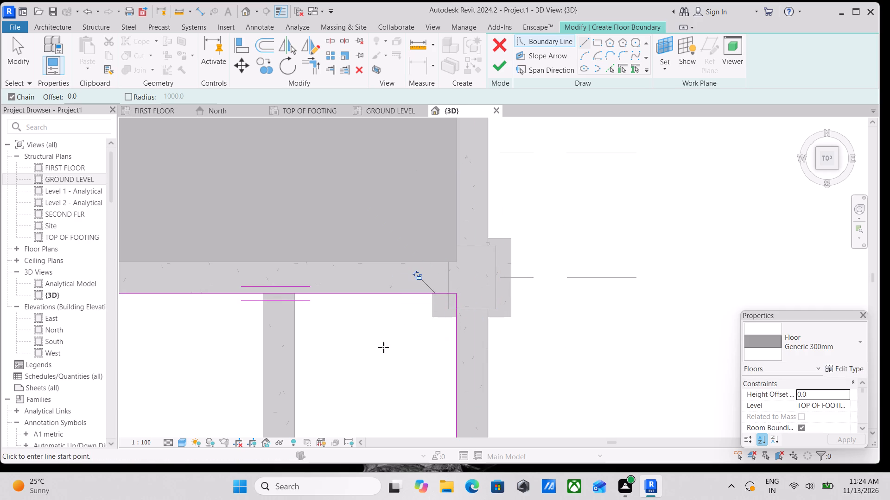
# Close the floor boundary with a line along the south beam, a west line about 1950 mm long, and a short join to the north line.
pyautogui.scroll(-6, 380, 347)
pyautogui.moveTo(271, 355); pyautogui.dragTo(432, 272, button='middle')
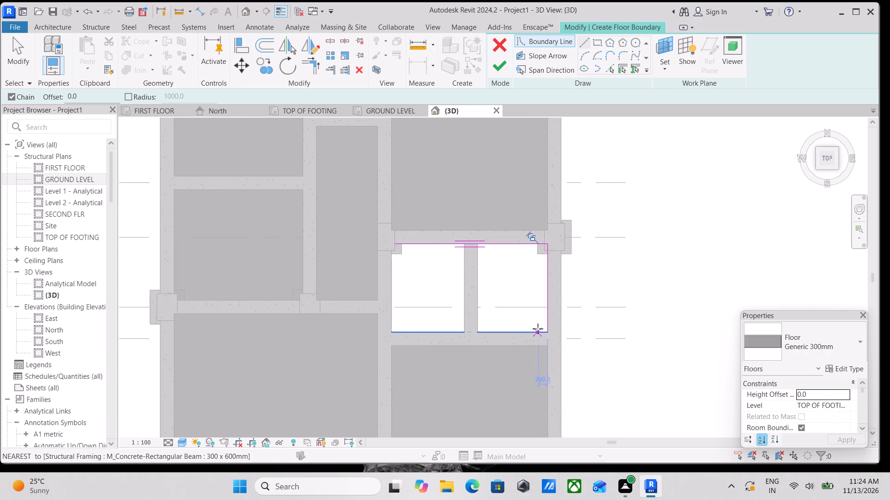
pyautogui.scroll(3, 549, 330)
pyautogui.click(545, 332)
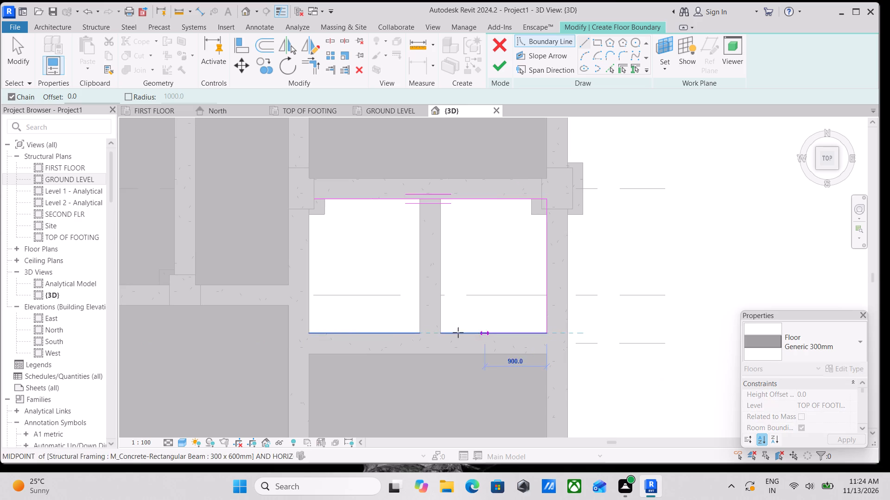
pyautogui.click(308, 331)
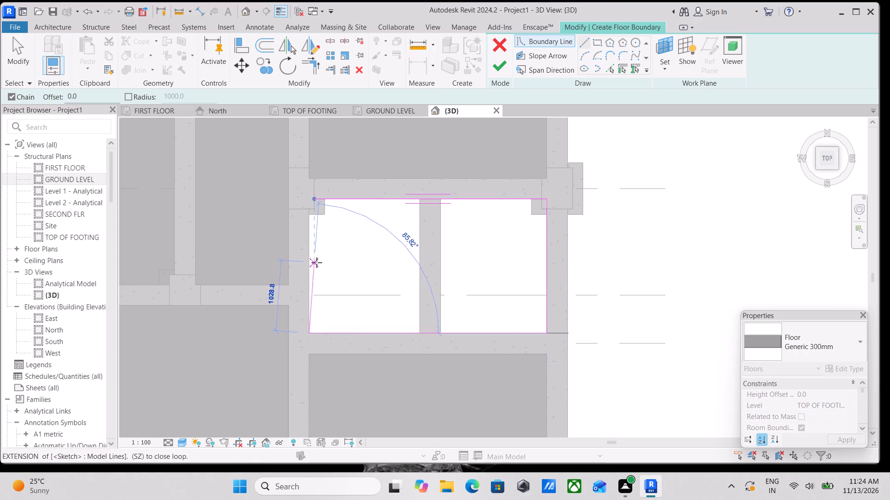
pyautogui.moveTo(317, 262); pyautogui.dragTo(309, 311, button='middle')
pyautogui.moveTo(301, 268); pyautogui.dragTo(301, 309, button='middle')
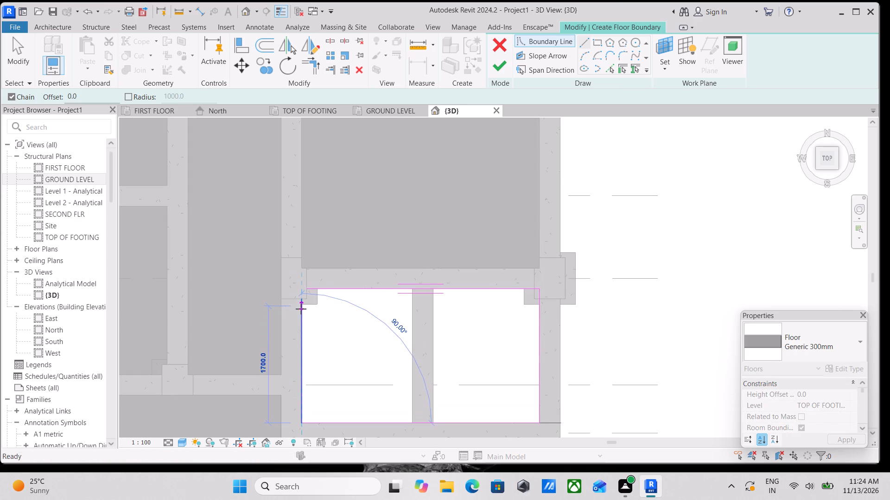
pyautogui.scroll(4, 297, 291)
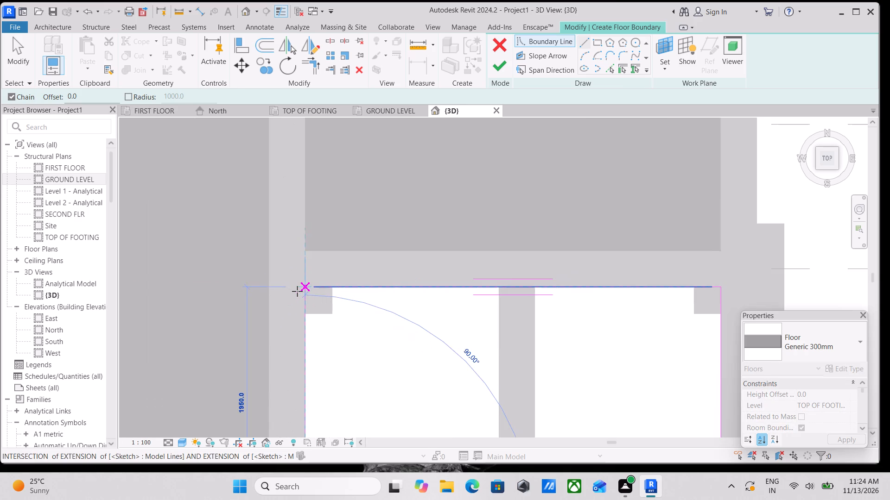
pyautogui.scroll(3, 297, 291)
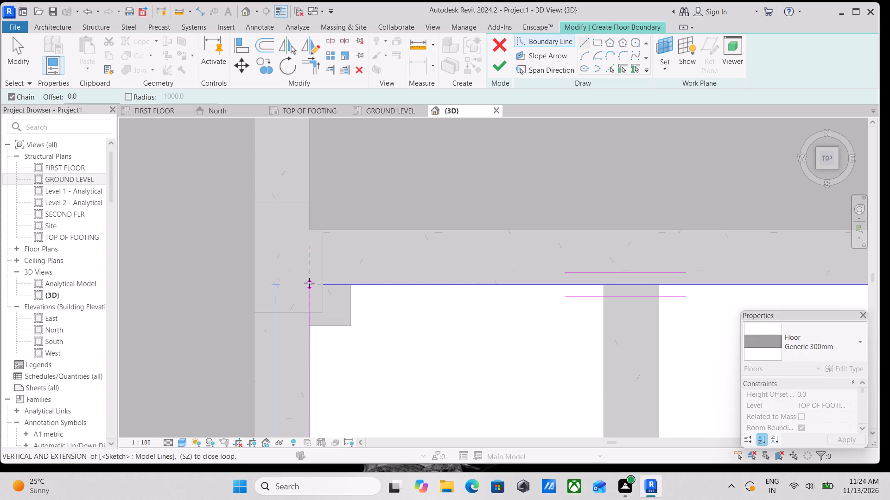
pyautogui.click(309, 283)
pyautogui.click(322, 284)
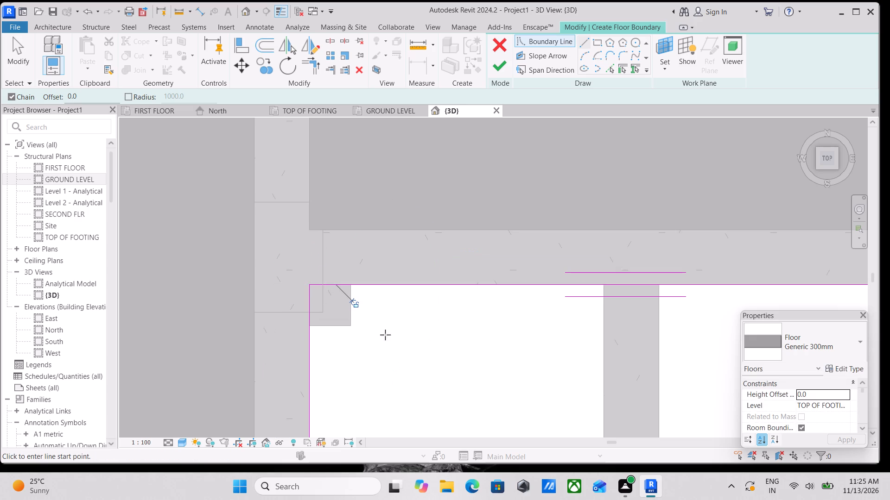
pyautogui.scroll(-12, 388, 348)
pyautogui.moveTo(528, 346); pyautogui.dragTo(412, 279, button='middle')
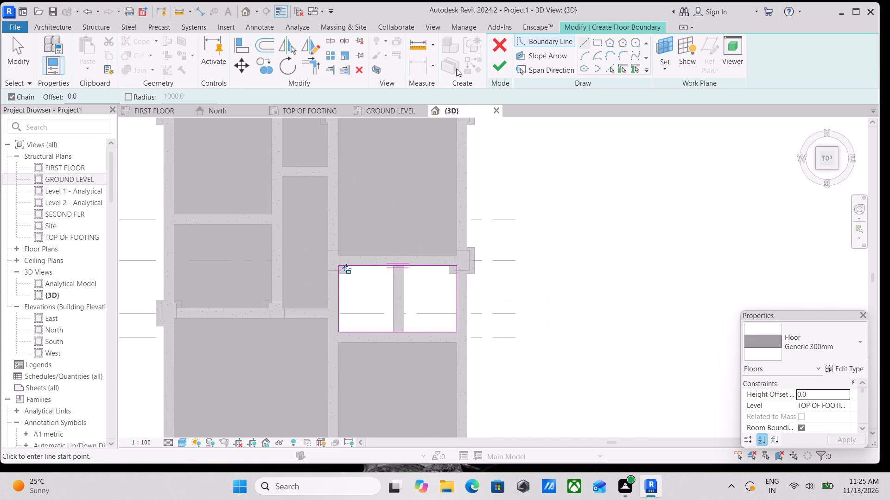
# Set the new floor's level to GROUND LEVEL and finish the boundary sketch.
pyautogui.click(848, 402)
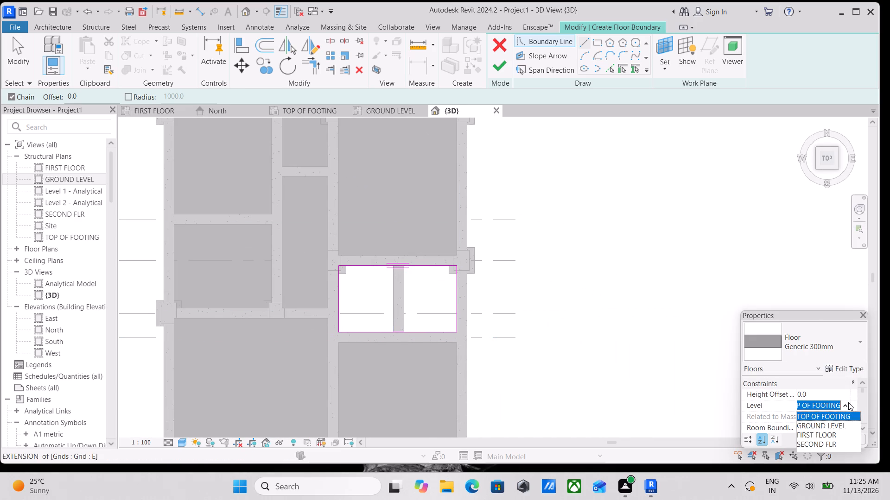
pyautogui.click(826, 426)
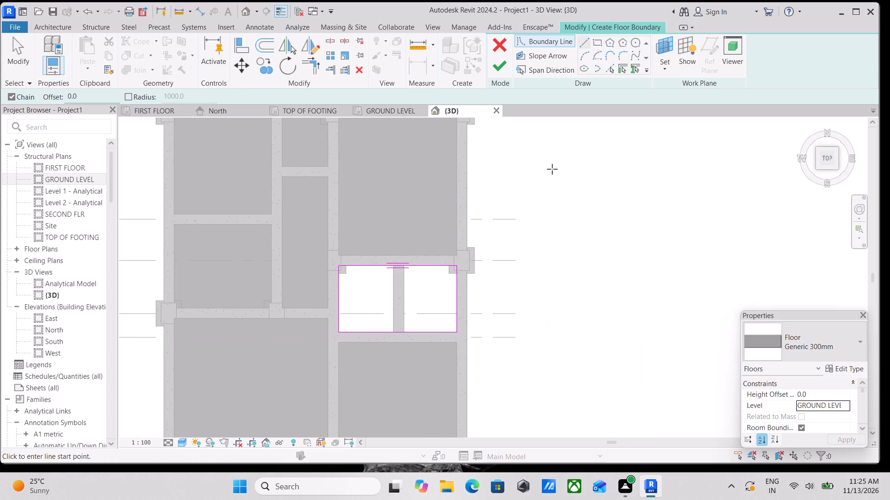
pyautogui.click(502, 63)
pyautogui.scroll(-1, 330, 298)
pyautogui.moveTo(330, 298); pyautogui.dragTo(338, 348, button='middle')
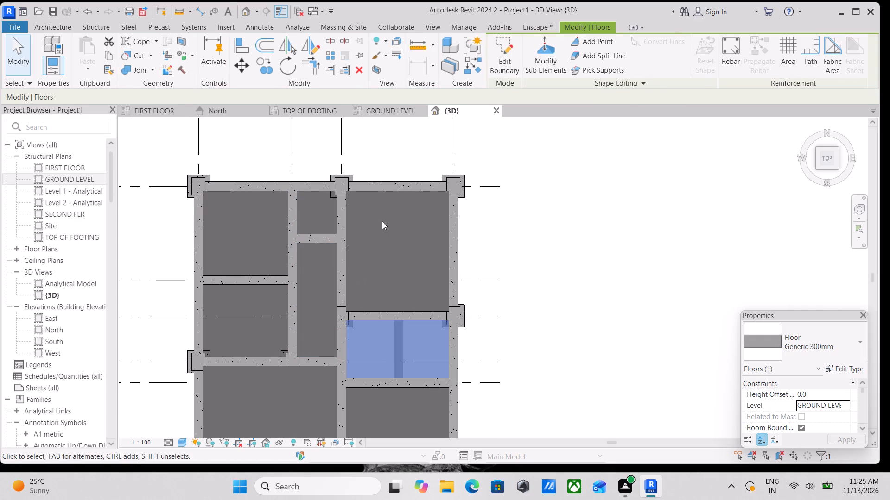
pyautogui.click(393, 241)
# Set the level of the low-lying slab in the bay between grids B and D to GROUND LEVEL.
pyautogui.scroll(-2, 374, 329)
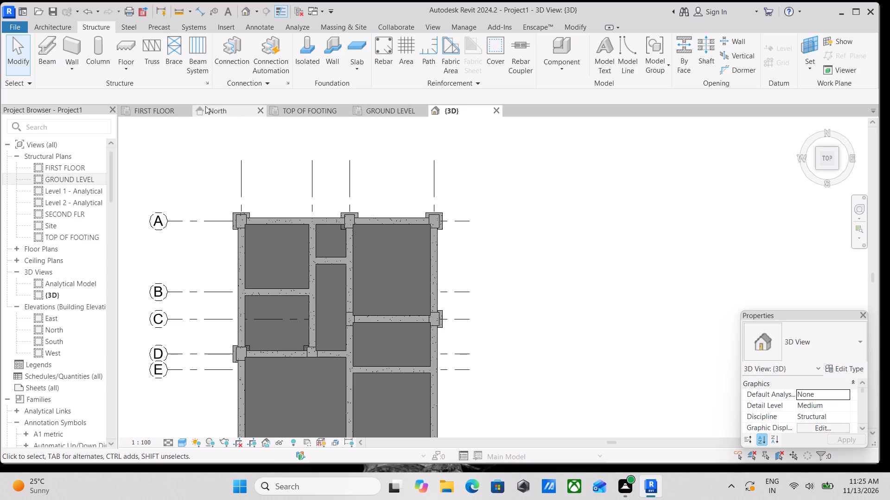
pyautogui.scroll(-3, 252, 280)
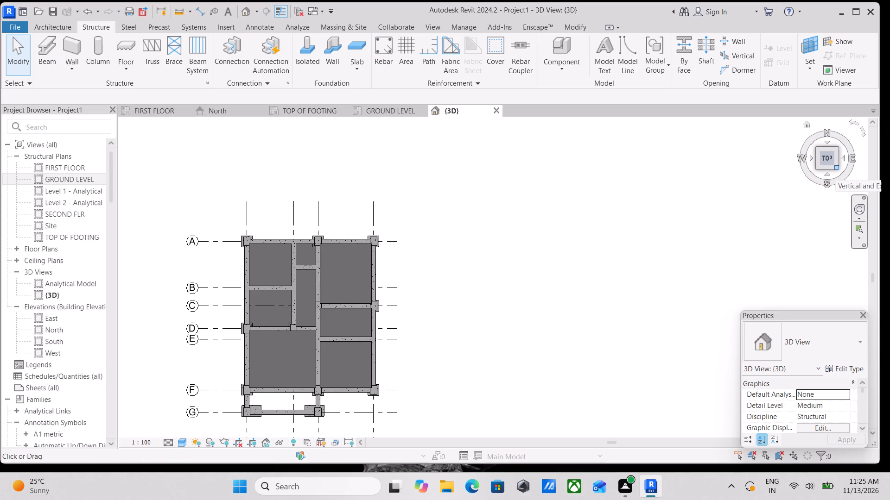
pyautogui.click(835, 168)
pyautogui.scroll(2, 375, 320)
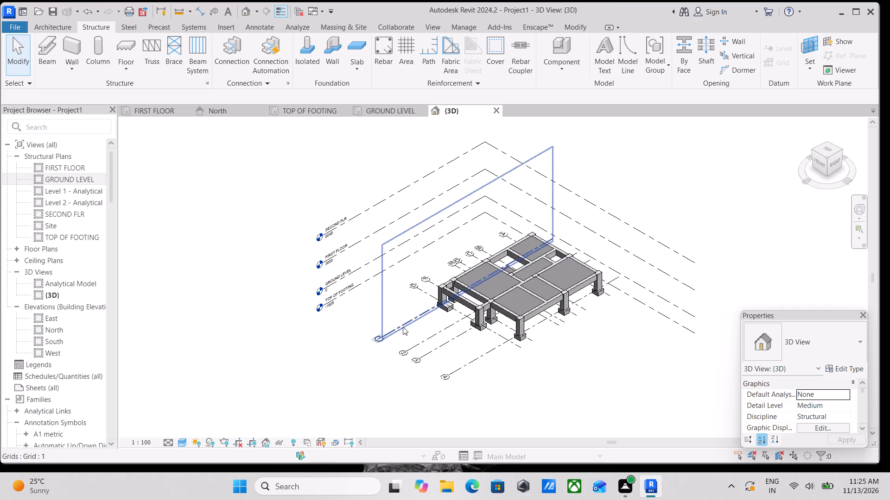
pyautogui.moveTo(499, 350); pyautogui.dragTo(598, 381, button='middle')
pyautogui.scroll(2, 591, 380)
pyautogui.scroll(1, 551, 301)
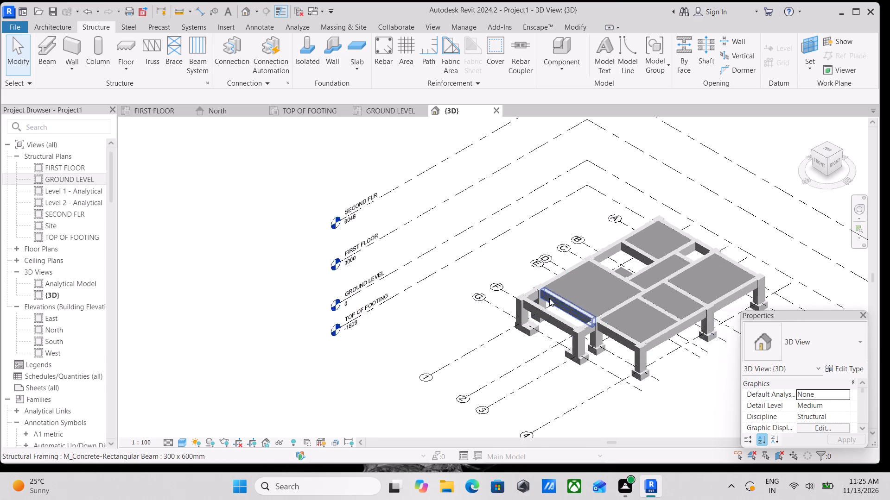
pyautogui.scroll(2, 549, 298)
pyautogui.moveTo(498, 342); pyautogui.dragTo(401, 394, button='middle')
pyautogui.click(548, 310)
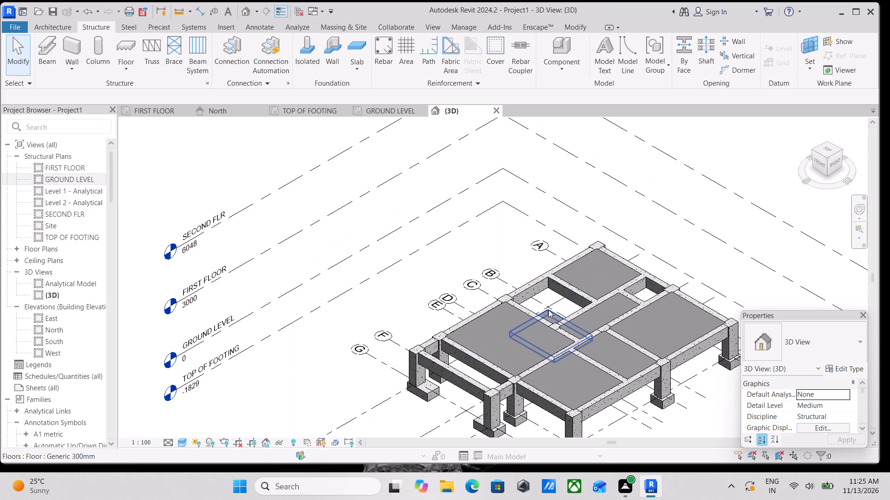
pyautogui.click(835, 406)
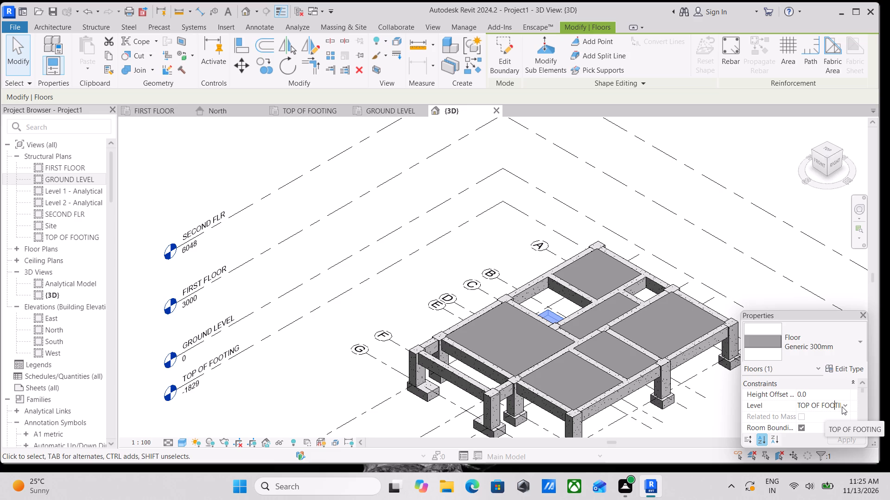
pyautogui.click(845, 406)
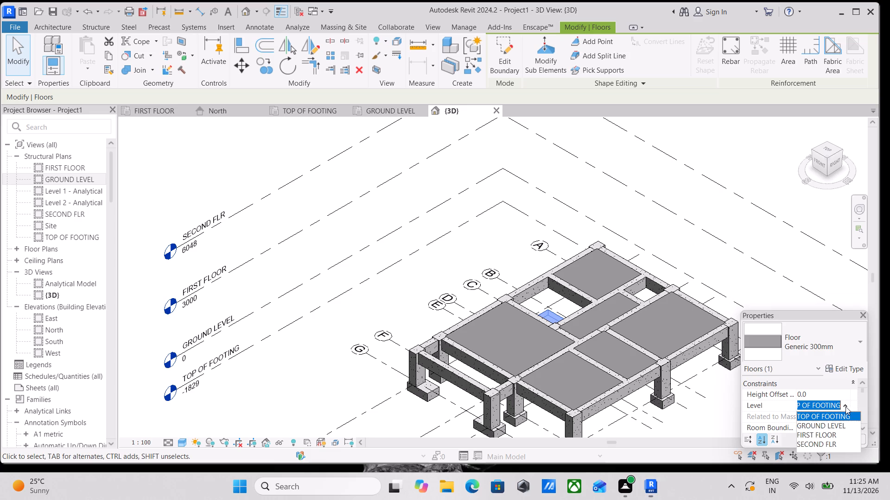
pyautogui.click(814, 424)
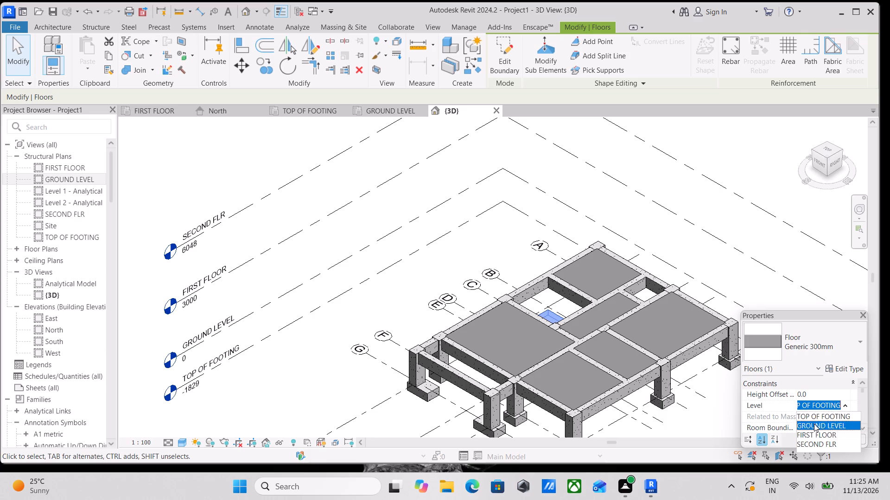
# Set the level of the low-lying slab in the small bay beside grid A, between grids 2 and 3, to GROUND LEVEL.
pyautogui.moveTo(603, 372); pyautogui.dragTo(408, 374, button='middle')
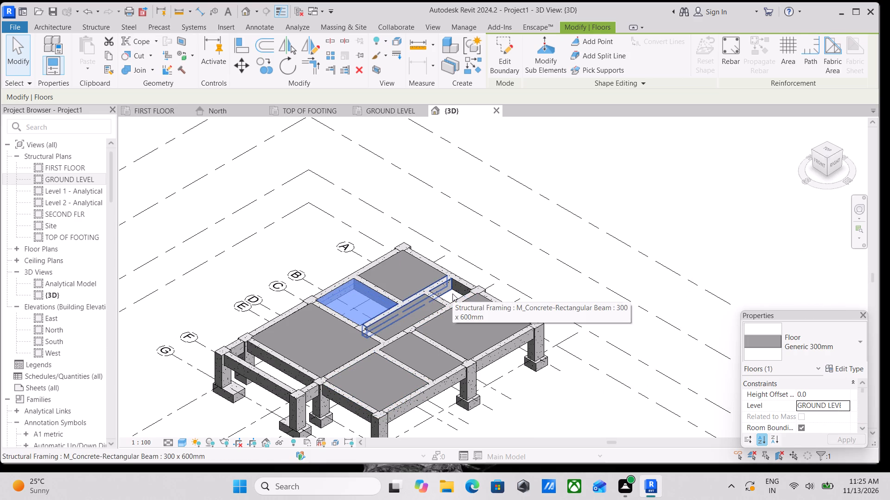
pyautogui.click(842, 151)
pyautogui.scroll(-7, 431, 370)
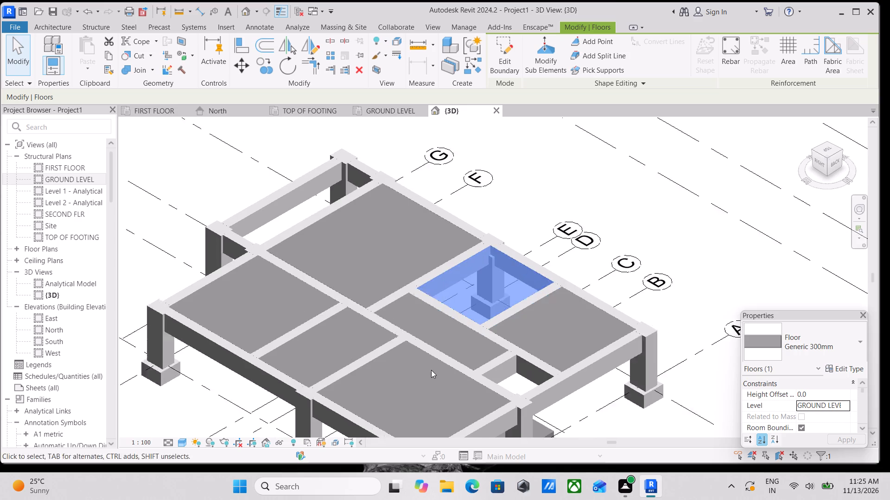
pyautogui.moveTo(431, 370); pyautogui.dragTo(310, 268, button='middle')
pyautogui.click(417, 326)
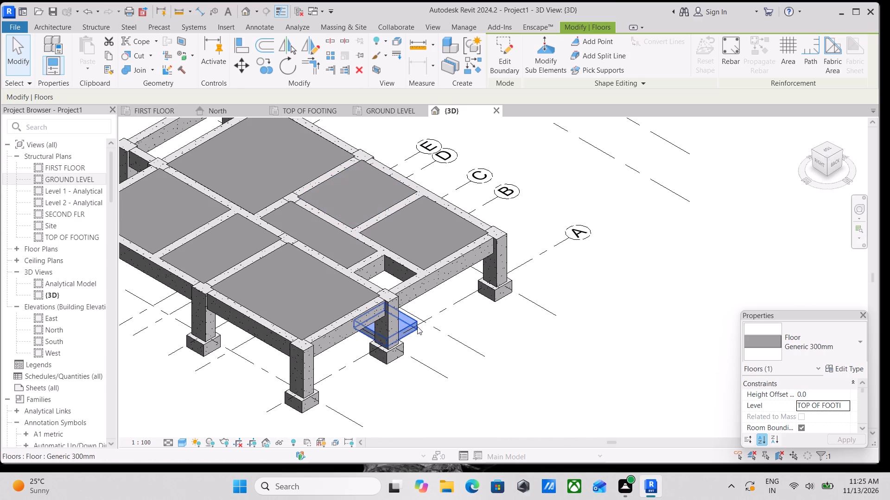
pyautogui.click(842, 407)
pyautogui.click(824, 425)
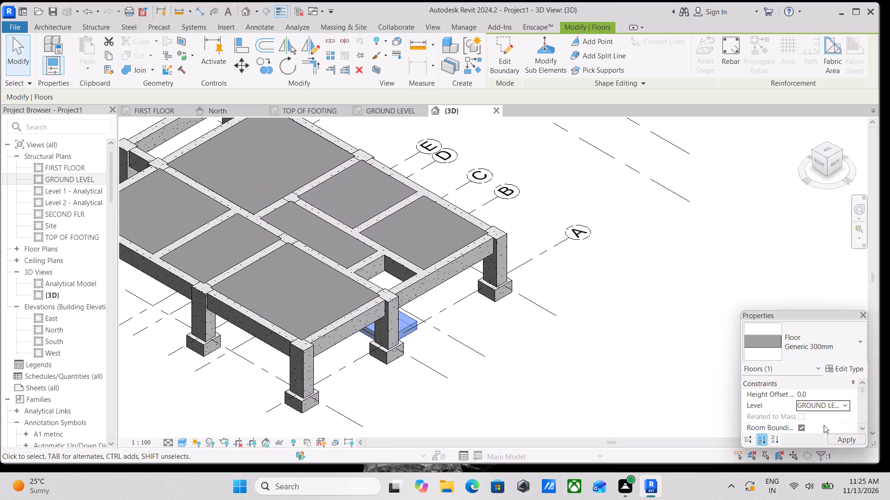
# Examine the slab layout in 3D and from above, ending at the open bay between grids F and G.
pyautogui.scroll(-3, 447, 346)
pyautogui.moveTo(447, 346); pyautogui.dragTo(583, 353, button='middle')
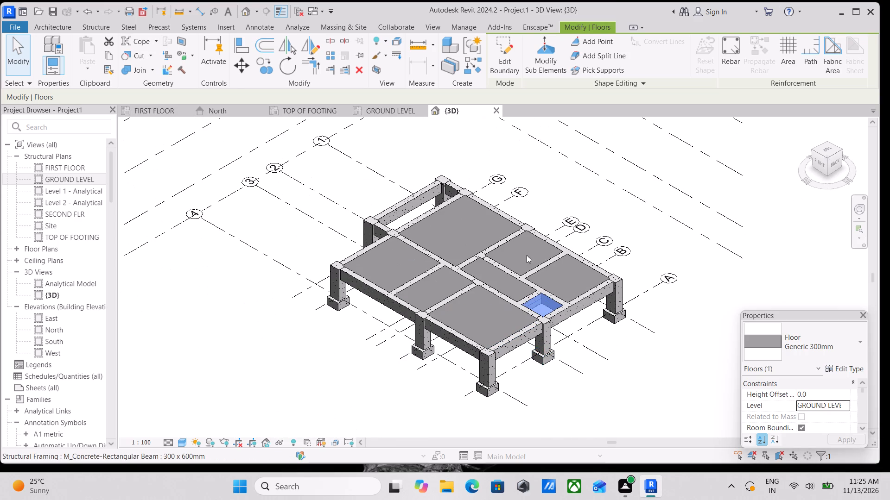
pyautogui.click(811, 148)
pyautogui.scroll(-10, 363, 327)
pyautogui.moveTo(305, 337); pyautogui.dragTo(398, 289, button='middle')
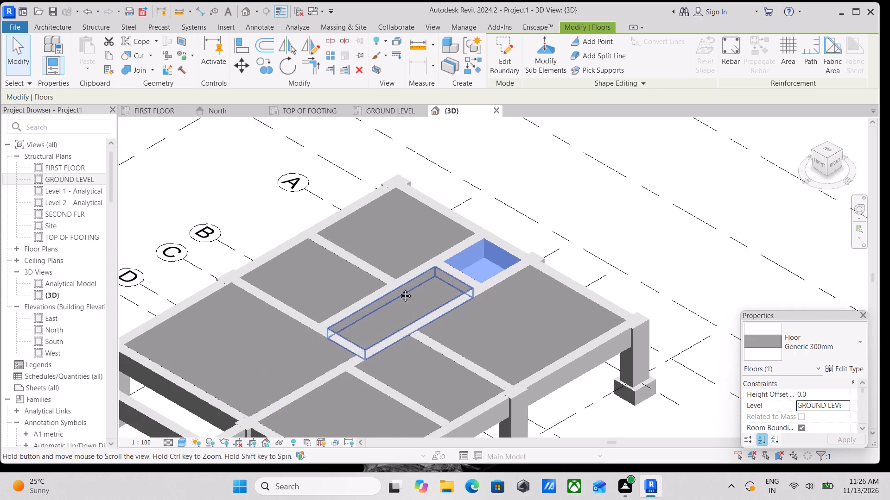
pyautogui.moveTo(398, 289); pyautogui.dragTo(402, 287, button='middle')
pyautogui.moveTo(158, 400); pyautogui.dragTo(325, 321, button='middle')
pyautogui.scroll(2, 321, 329)
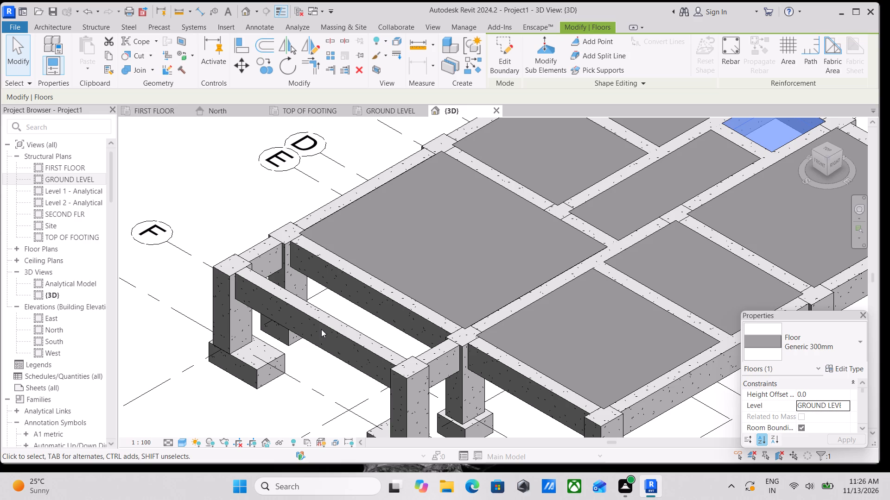
pyautogui.click(829, 150)
pyautogui.scroll(-11, 358, 425)
pyautogui.moveTo(266, 371); pyautogui.dragTo(444, 351, button='middle')
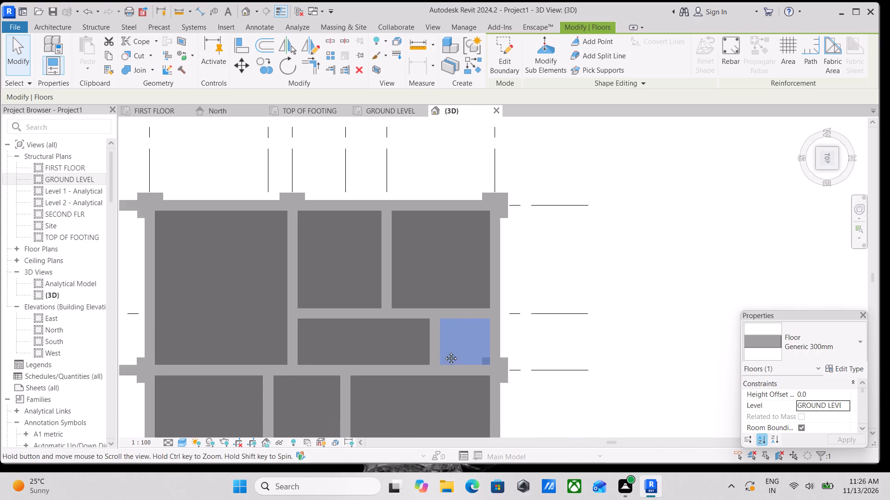
pyautogui.moveTo(444, 351); pyautogui.dragTo(607, 325, button='middle')
pyautogui.moveTo(455, 324); pyautogui.dragTo(543, 369, button='middle')
pyautogui.scroll(3, 299, 265)
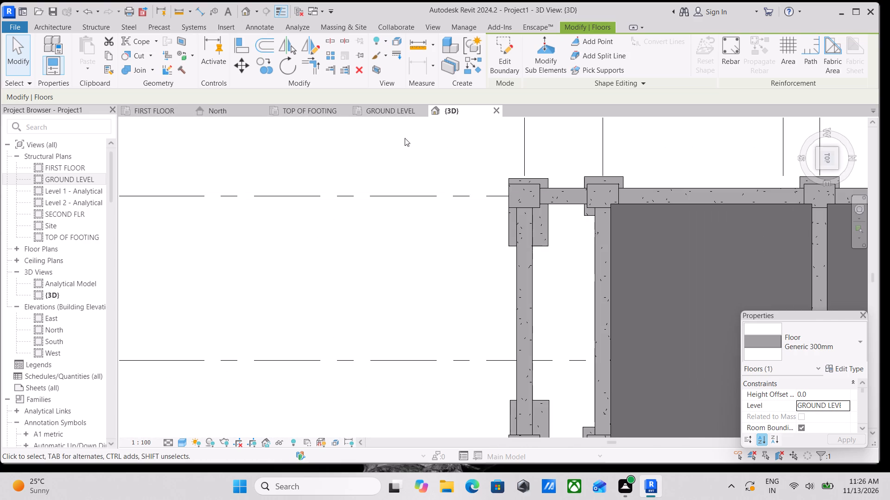
pyautogui.moveTo(458, 266); pyautogui.dragTo(349, 161, button='middle')
pyautogui.scroll(1, 458, 281)
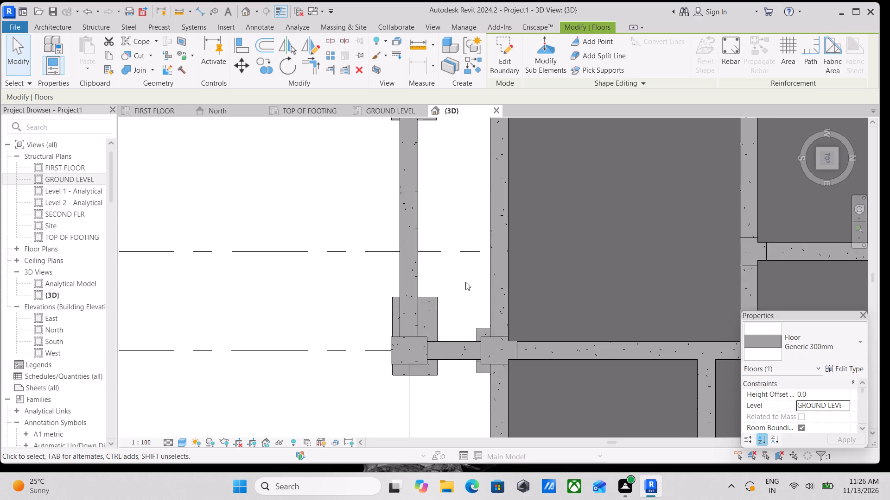
pyautogui.moveTo(465, 282); pyautogui.dragTo(472, 304, button='middle')
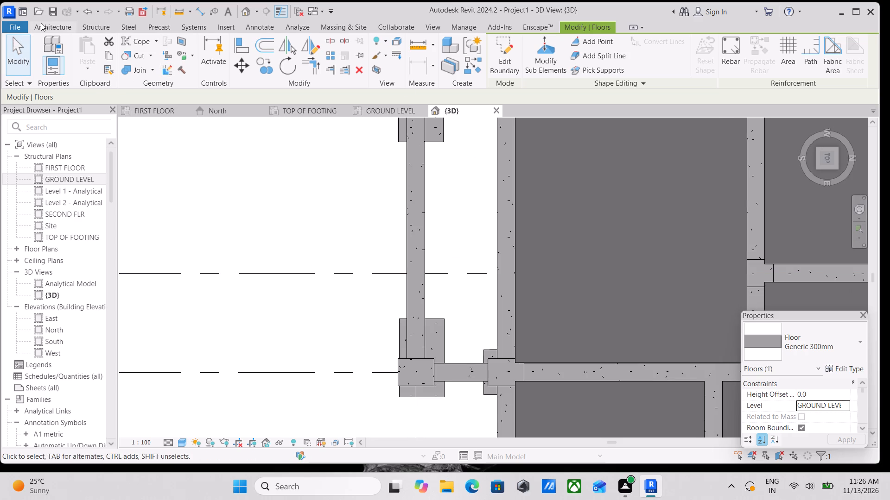
# Start a new structural floor for the open bay between grids F and G, from grid 1 to grid 3.
pyautogui.click(41, 23)
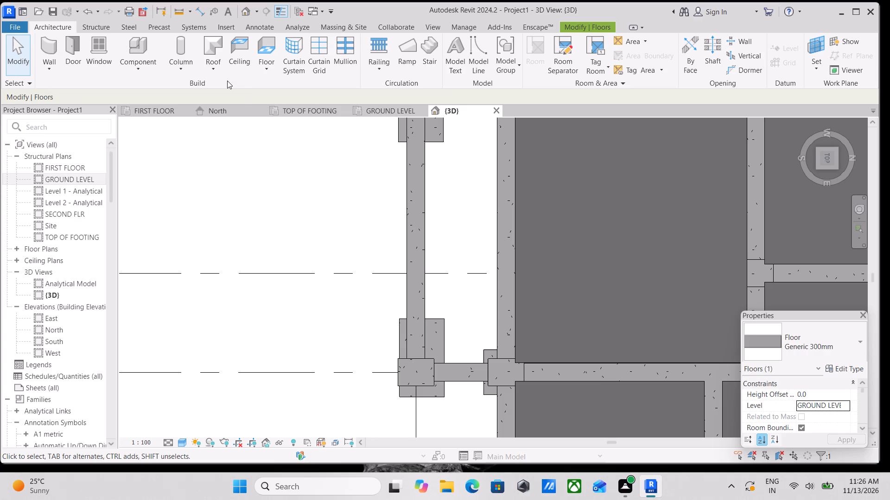
pyautogui.scroll(-4, 299, 171)
pyautogui.scroll(-2, 265, 190)
pyautogui.moveTo(265, 190); pyautogui.dragTo(260, 243, button='middle')
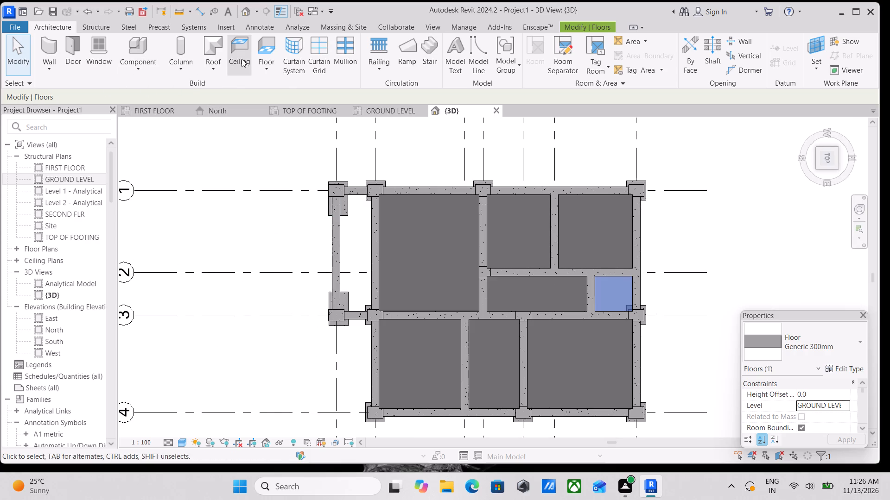
pyautogui.click(262, 66)
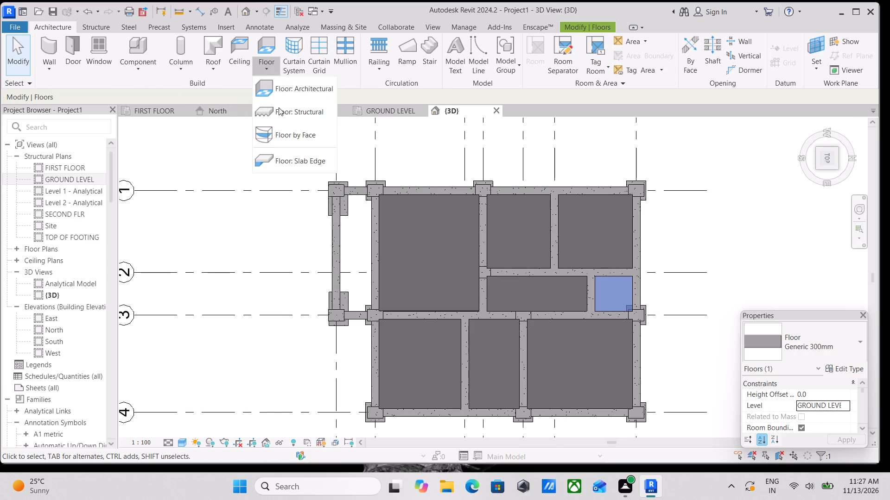
pyautogui.click(279, 107)
pyautogui.scroll(4, 377, 336)
pyautogui.moveTo(354, 315); pyautogui.dragTo(353, 323, button='middle')
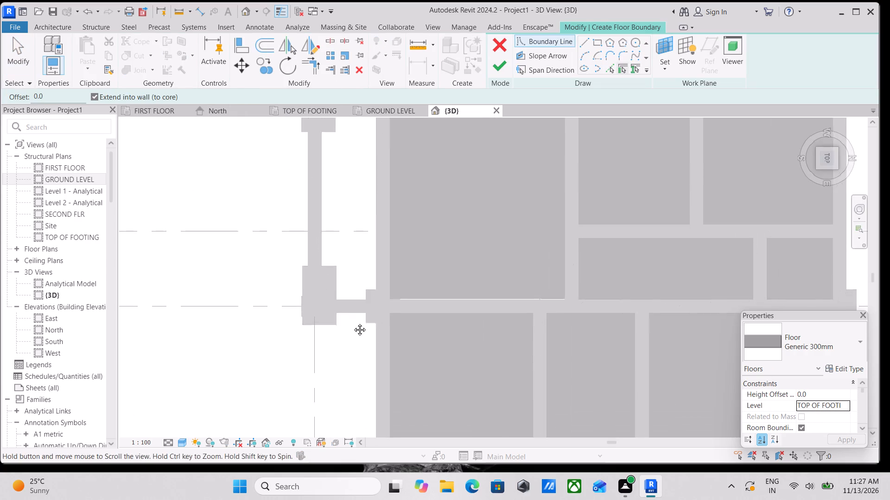
pyautogui.moveTo(353, 323); pyautogui.dragTo(353, 333, button='middle')
pyautogui.scroll(-1, 419, 228)
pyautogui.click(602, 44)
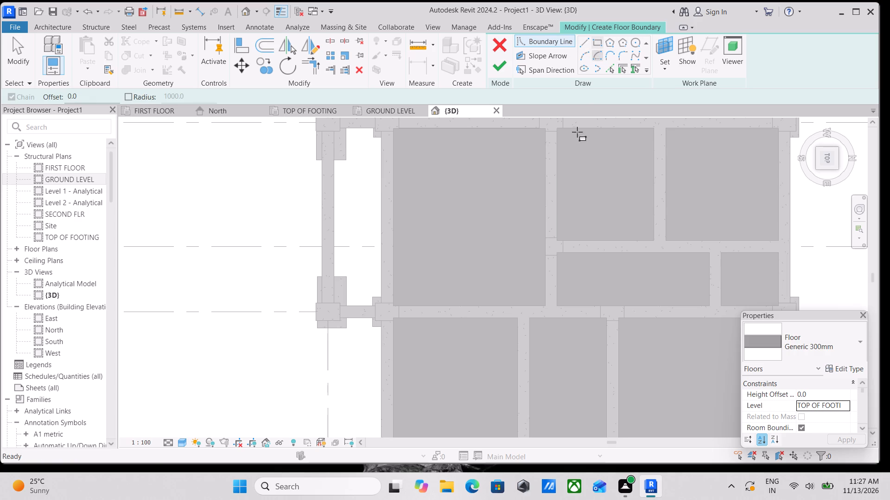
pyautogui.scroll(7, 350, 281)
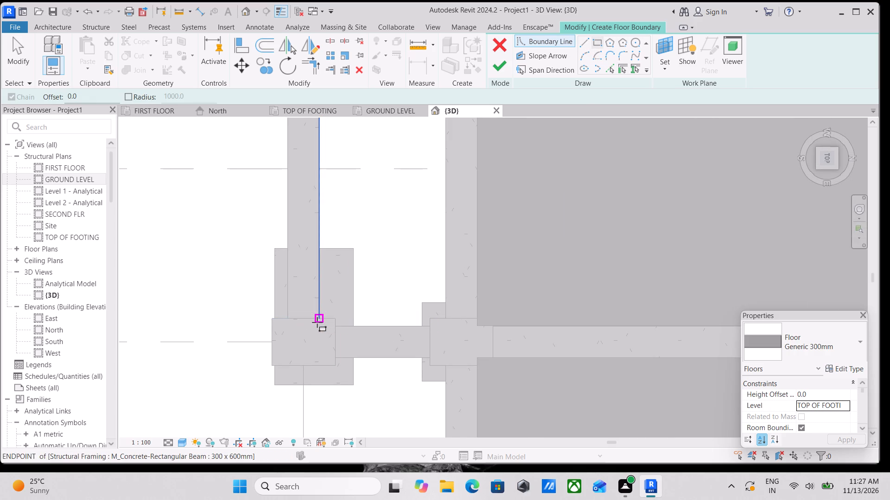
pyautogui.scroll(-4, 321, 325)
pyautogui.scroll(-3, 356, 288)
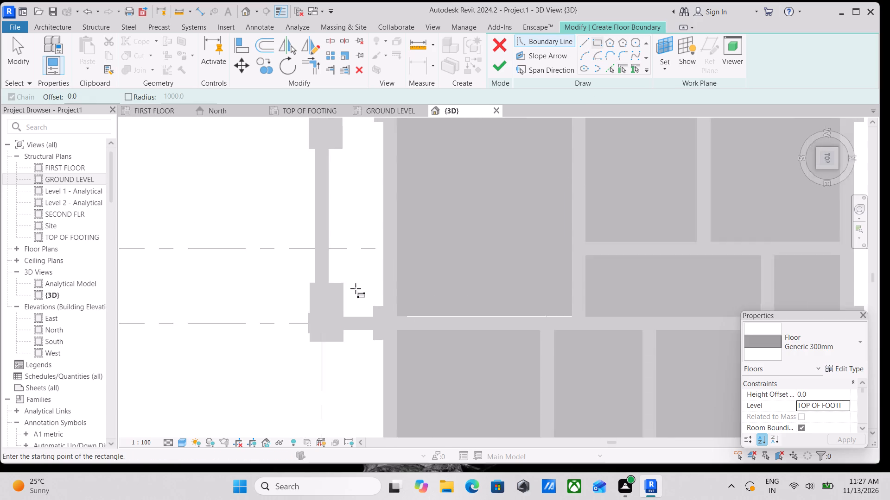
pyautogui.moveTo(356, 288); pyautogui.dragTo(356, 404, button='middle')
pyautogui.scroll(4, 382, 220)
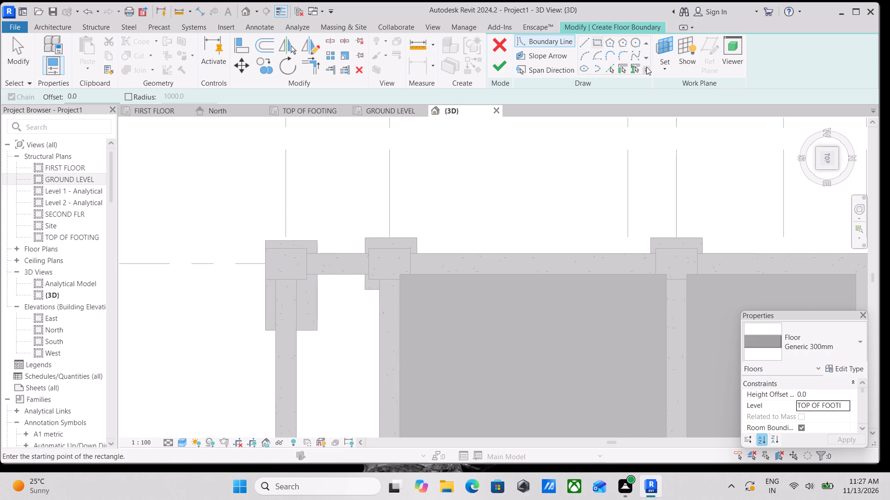
# Pick the bay-side edges of the beams on grids 1, 3 and F as floor boundary lines.
pyautogui.click(606, 69)
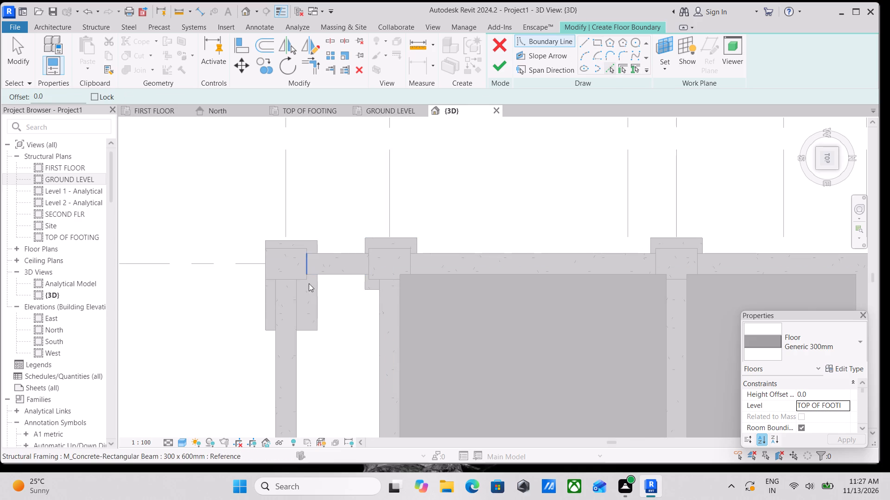
pyautogui.click(337, 278)
pyautogui.moveTo(317, 300); pyautogui.dragTo(337, 180, button='middle')
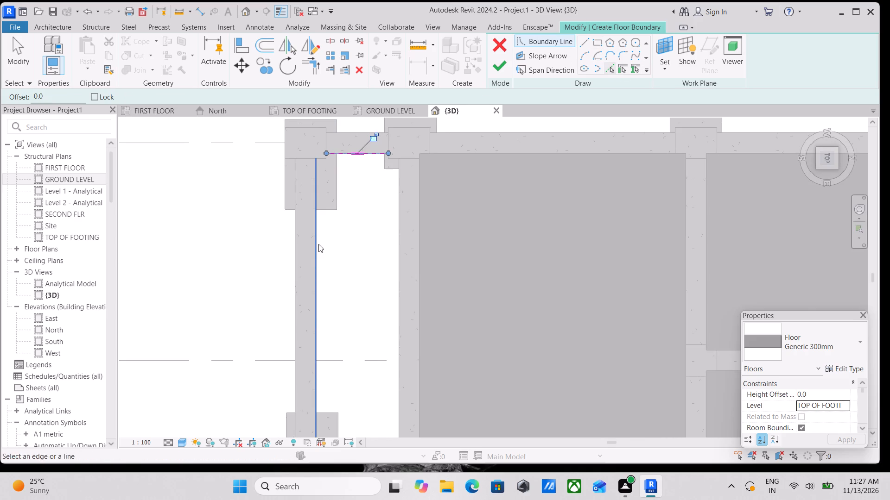
pyautogui.scroll(-2, 317, 261)
pyautogui.moveTo(318, 261); pyautogui.dragTo(335, 151, button='middle')
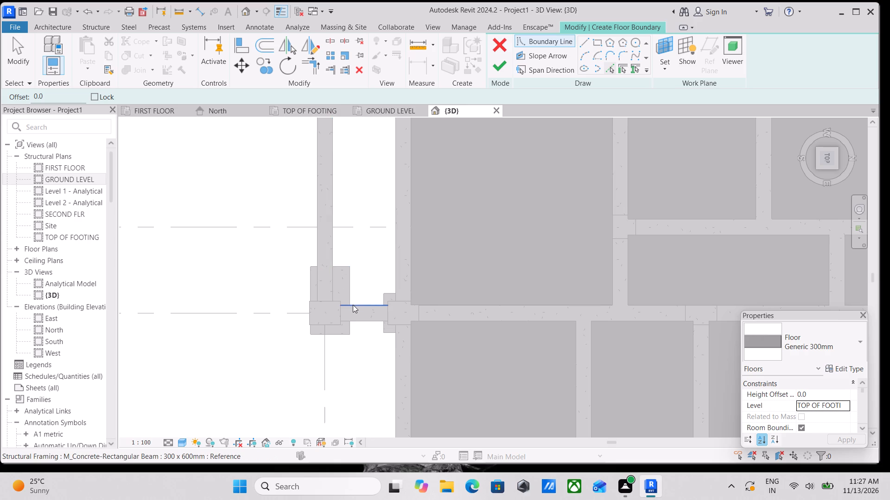
pyautogui.click(353, 305)
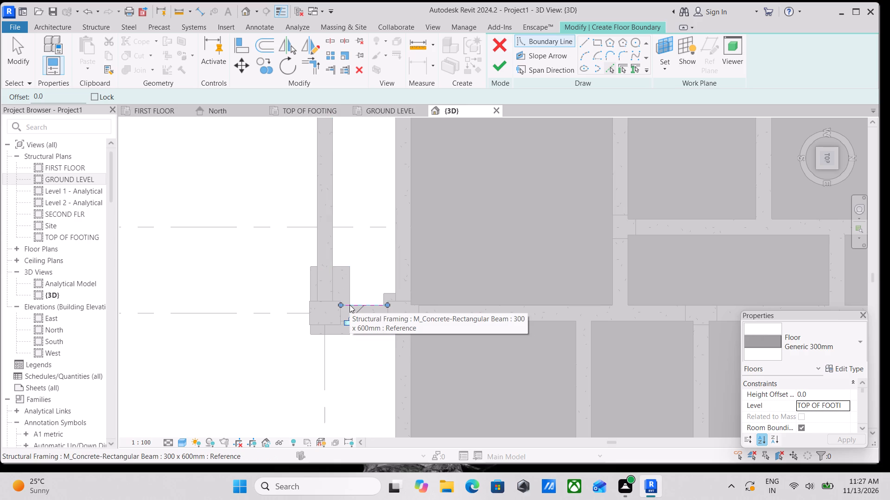
pyautogui.moveTo(386, 221); pyautogui.dragTo(428, 314, button='middle')
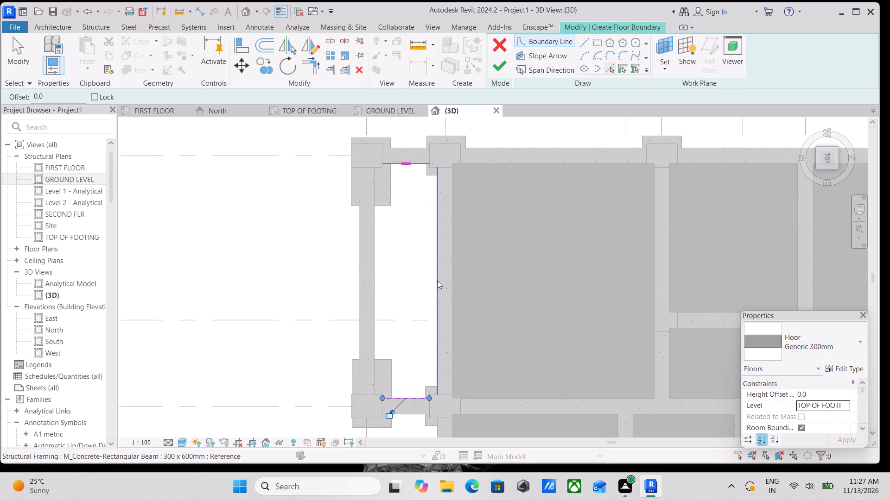
pyautogui.click(437, 281)
pyautogui.scroll(-1, 437, 281)
pyautogui.moveTo(437, 281); pyautogui.dragTo(447, 260, button='middle')
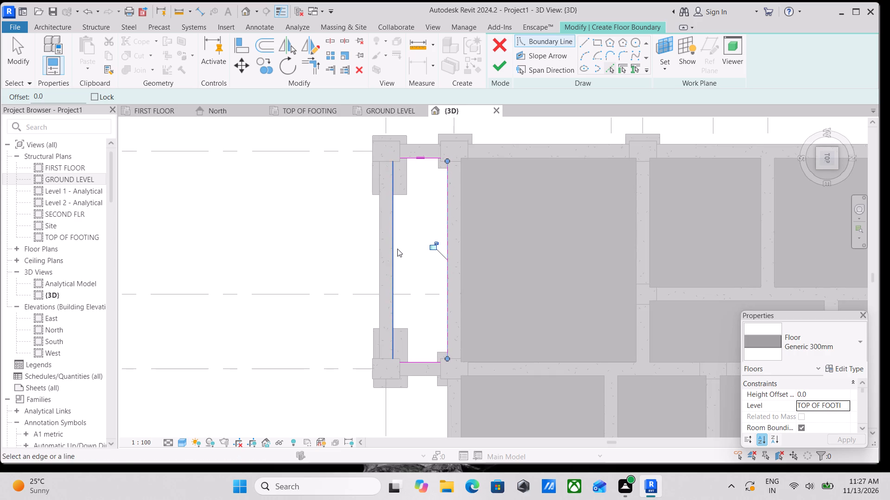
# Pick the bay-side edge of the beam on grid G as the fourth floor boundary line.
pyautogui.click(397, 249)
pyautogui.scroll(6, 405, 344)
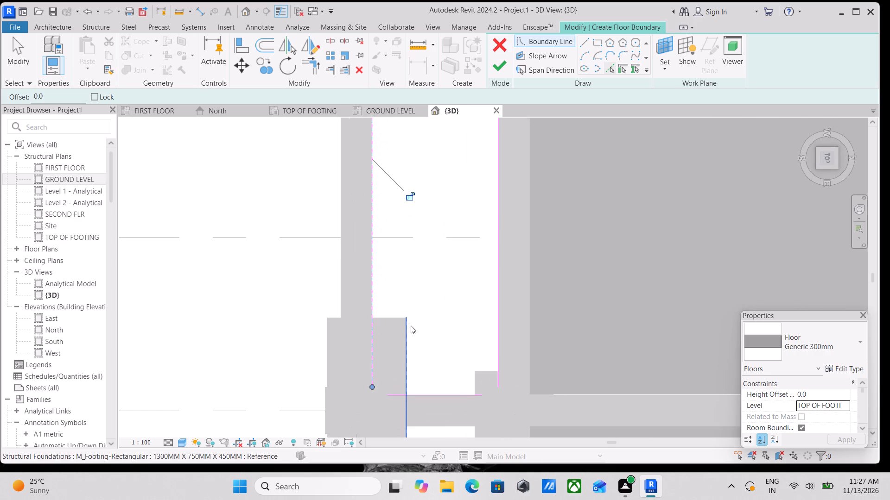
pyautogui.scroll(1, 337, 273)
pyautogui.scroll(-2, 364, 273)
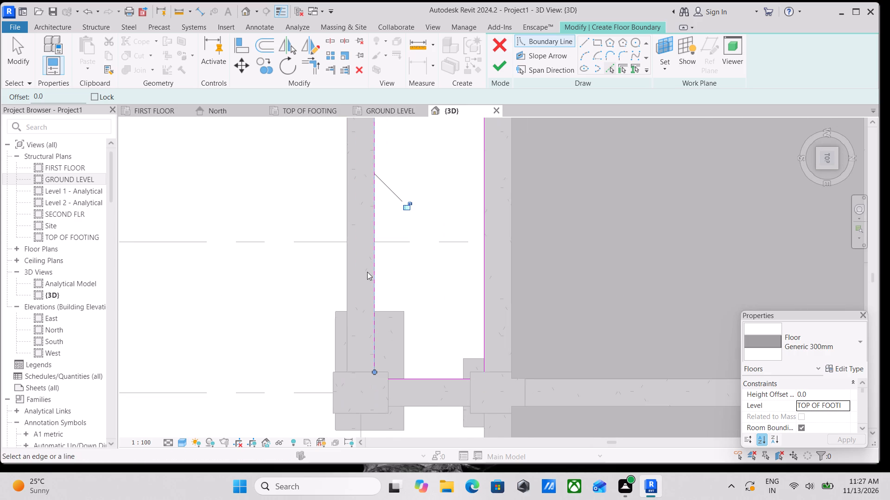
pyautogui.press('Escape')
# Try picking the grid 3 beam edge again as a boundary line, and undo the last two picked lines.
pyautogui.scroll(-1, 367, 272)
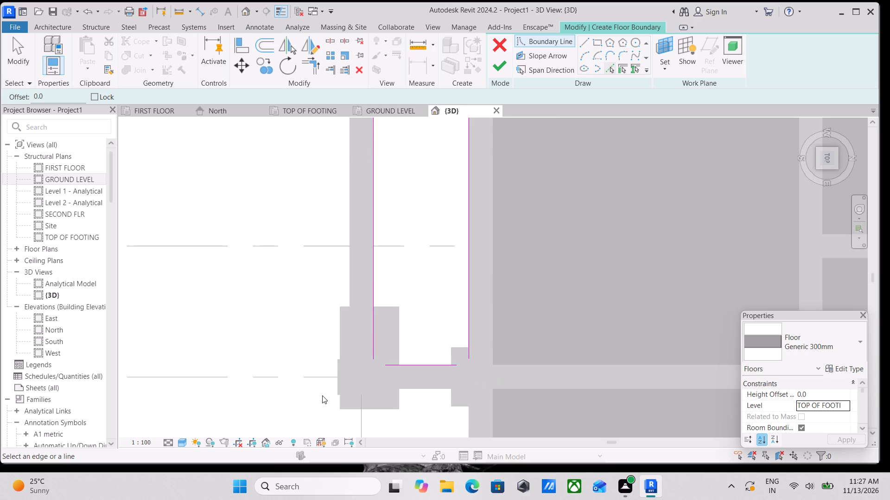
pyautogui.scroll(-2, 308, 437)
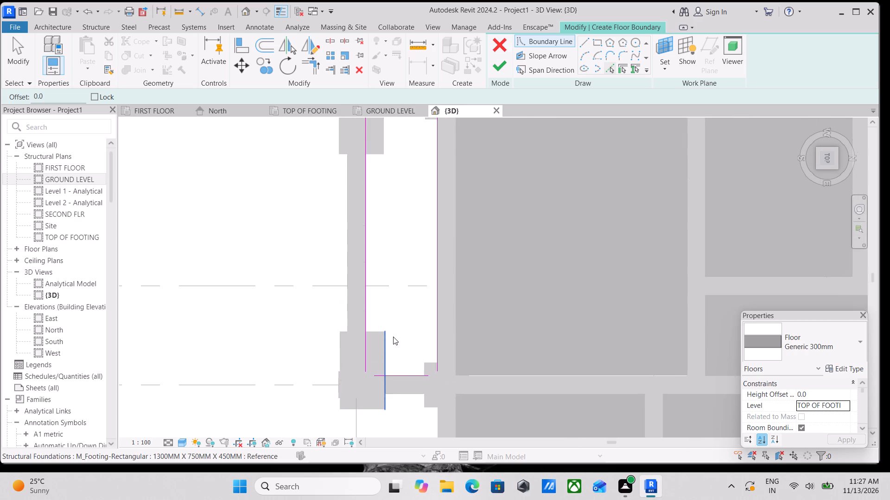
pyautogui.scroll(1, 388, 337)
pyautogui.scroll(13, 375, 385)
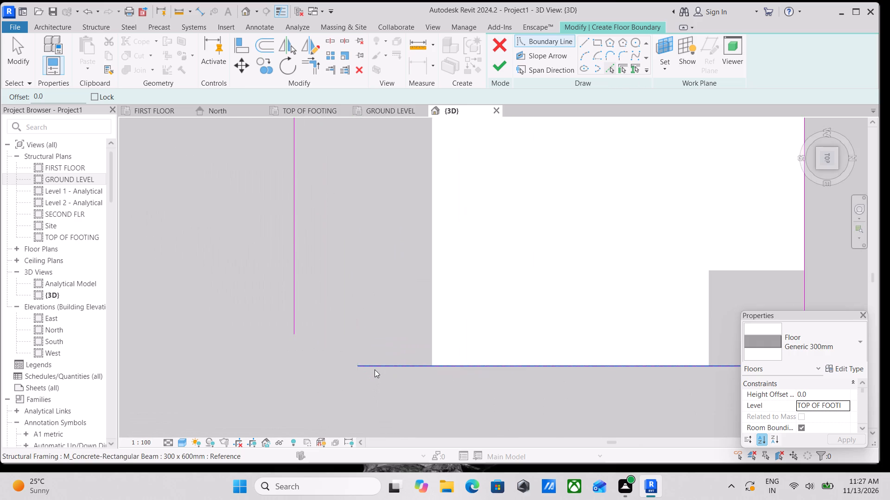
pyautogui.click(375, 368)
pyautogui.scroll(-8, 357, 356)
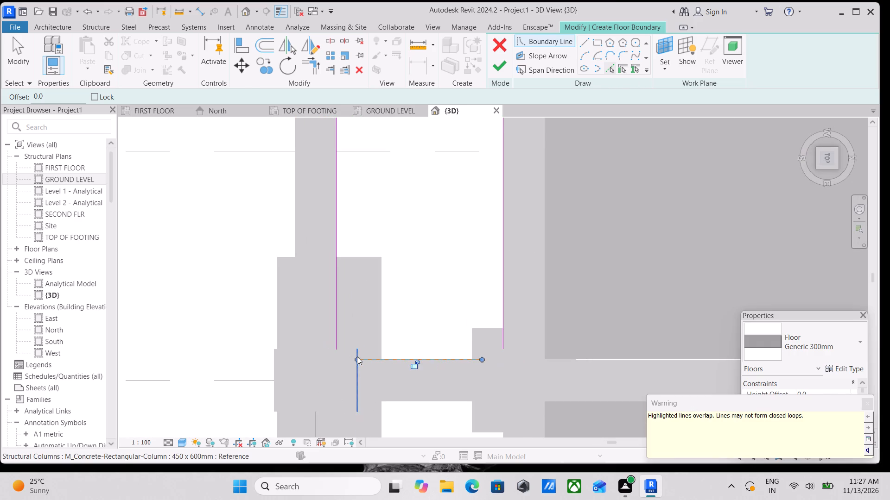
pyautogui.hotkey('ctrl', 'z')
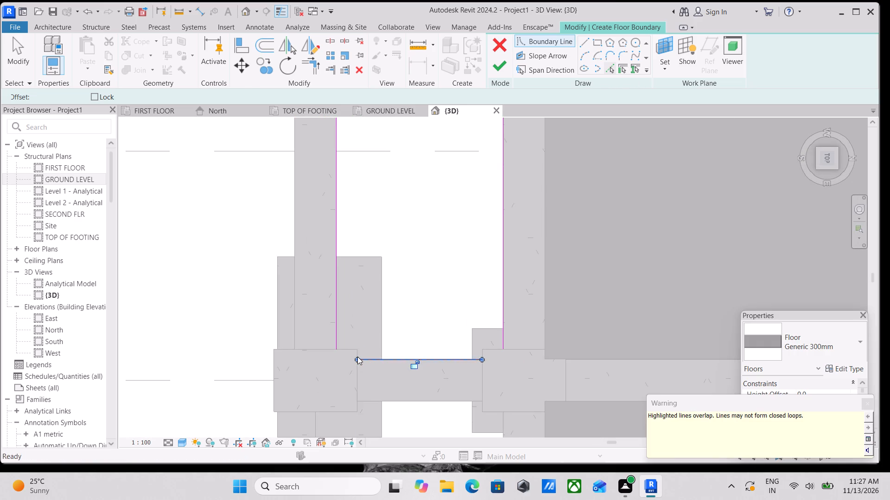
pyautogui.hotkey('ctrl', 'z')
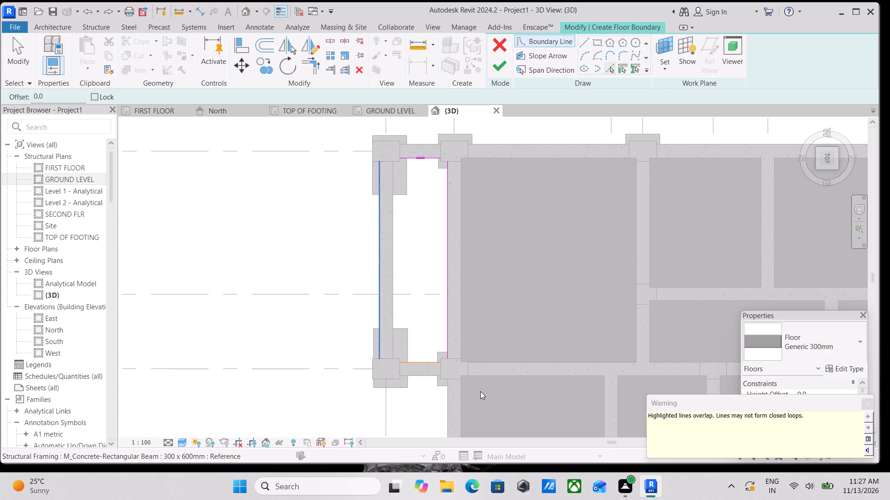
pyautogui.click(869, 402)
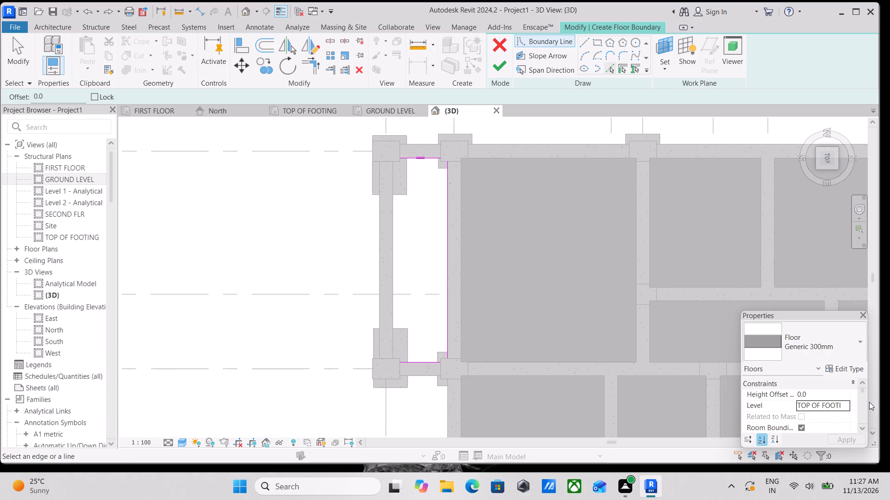
# Delete the floor boundary line along the grid 3 beam between grids F and G.
pyautogui.scroll(9, 400, 358)
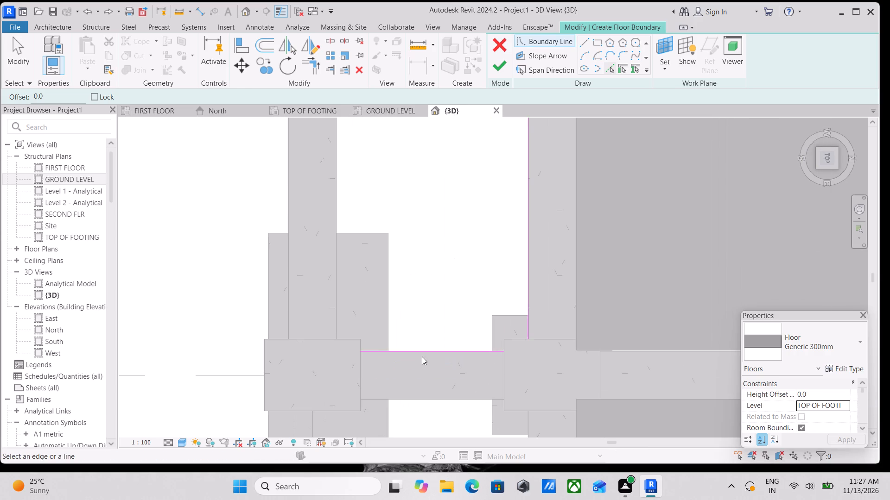
pyautogui.press('Escape')
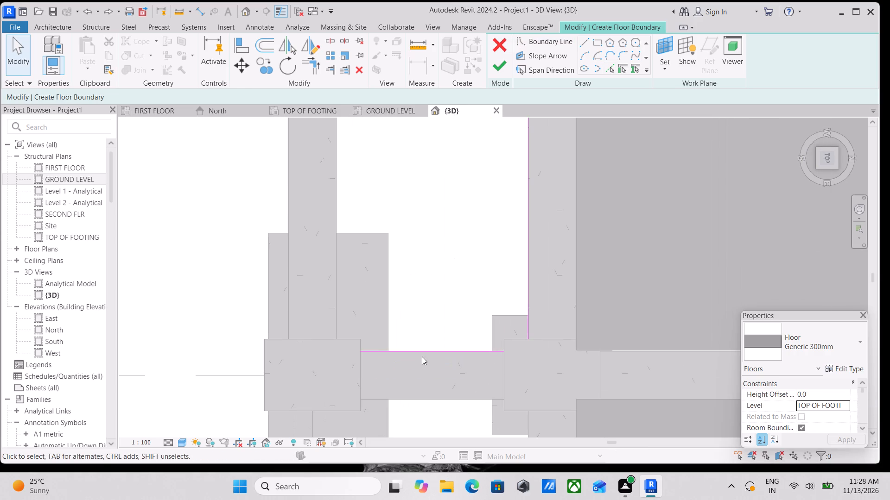
pyautogui.press('Escape')
pyautogui.press('Escape')
pyautogui.press('Escape')
pyautogui.press('Escape')
pyautogui.press('Escape')
pyautogui.press('Escape')
pyautogui.press('Escape')
pyautogui.press('Escape')
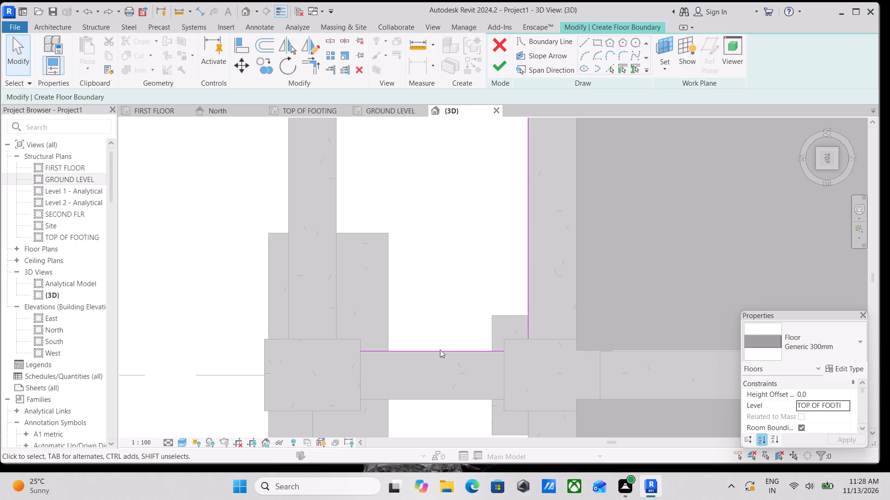
pyautogui.rightClick(441, 350)
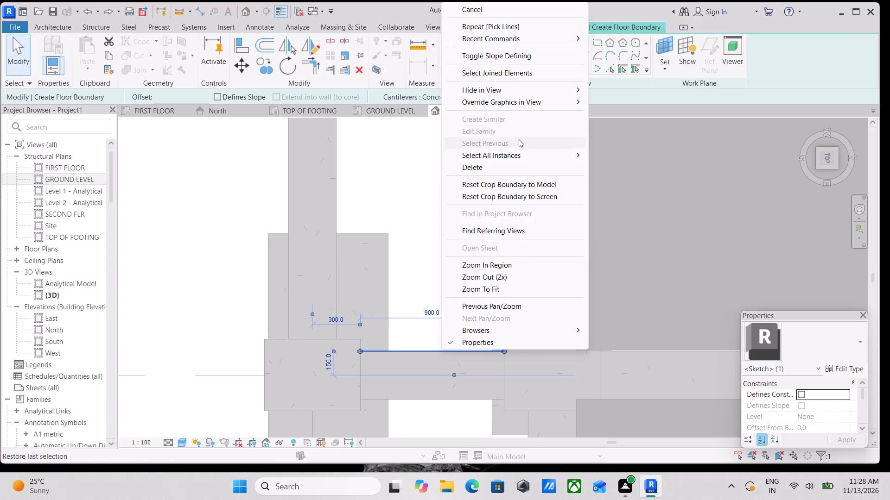
pyautogui.click(495, 168)
# Extend the grid 1 floor boundary line at its grid F end until it aligns with the grid F boundary line.
pyautogui.moveTo(457, 328); pyautogui.dragTo(406, 393, button='middle')
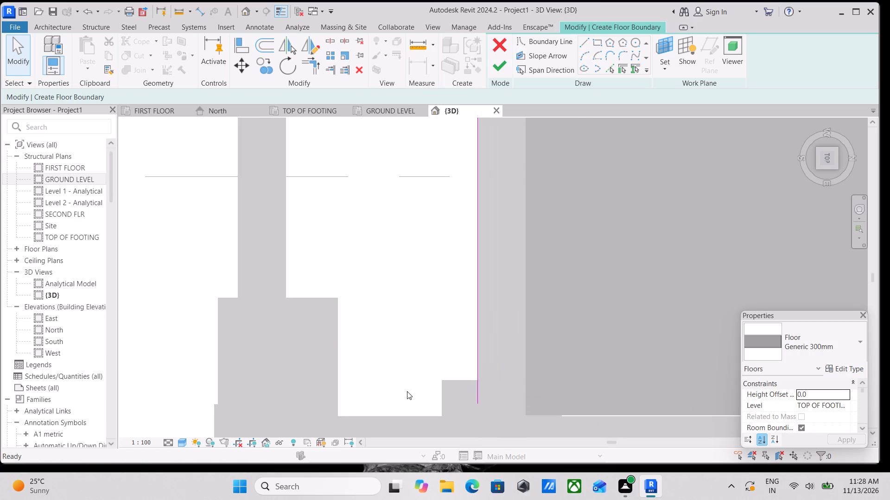
pyautogui.scroll(-6, 448, 343)
pyautogui.moveTo(388, 361); pyautogui.dragTo(388, 364, button='middle')
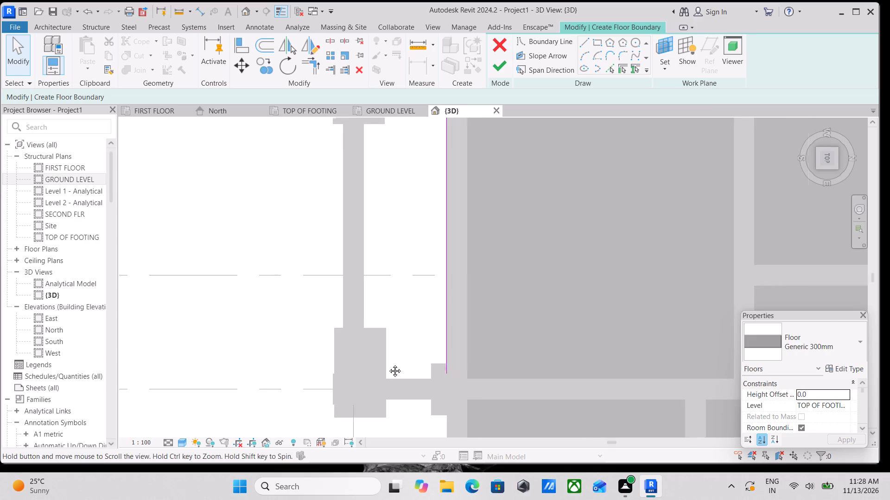
pyautogui.moveTo(388, 364); pyautogui.dragTo(390, 425, button='middle')
pyautogui.moveTo(395, 337); pyautogui.dragTo(394, 402, button='middle')
pyautogui.scroll(-1, 395, 337)
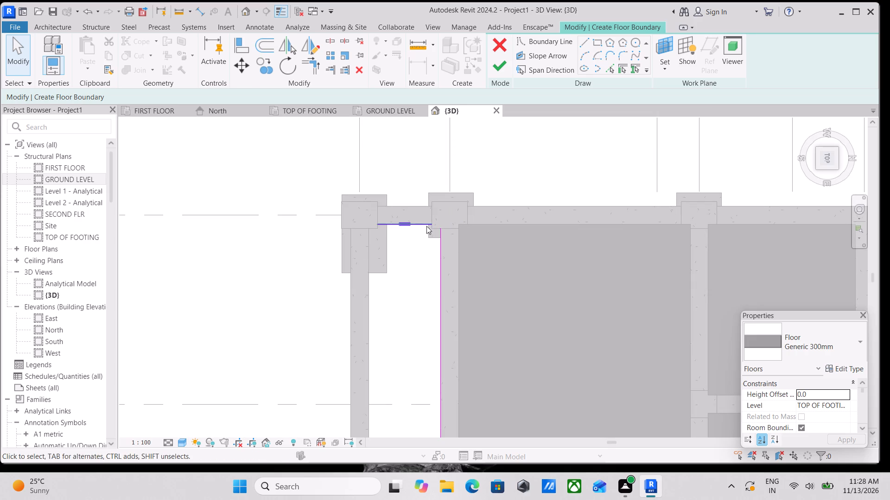
pyautogui.scroll(6, 445, 215)
pyautogui.scroll(4, 402, 229)
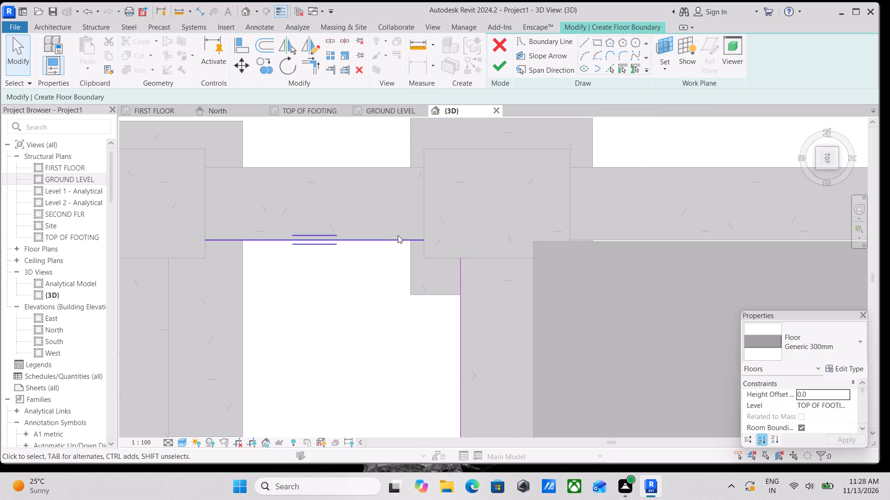
pyautogui.click(398, 235)
pyautogui.moveTo(422, 238); pyautogui.dragTo(435, 238)
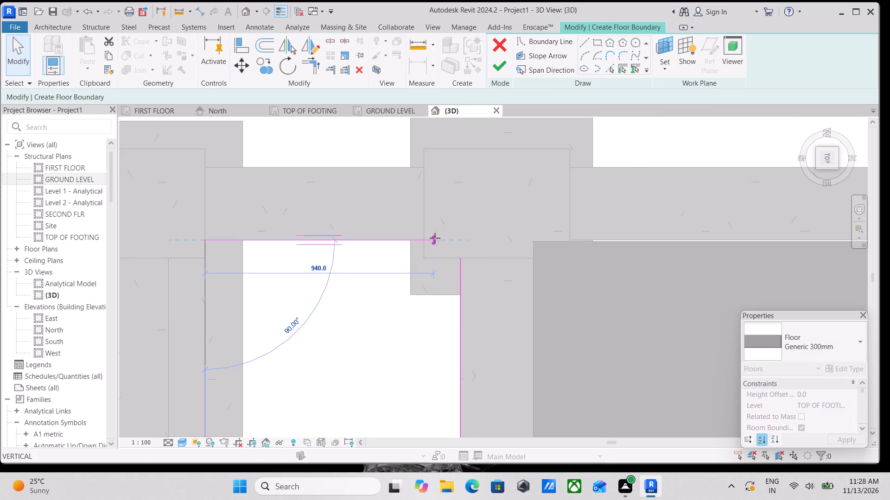
pyautogui.moveTo(435, 238); pyautogui.dragTo(456, 238)
# Extend the grid F floor boundary line to meet the end of the grid 1 boundary line at the corner.
pyautogui.scroll(3, 458, 266)
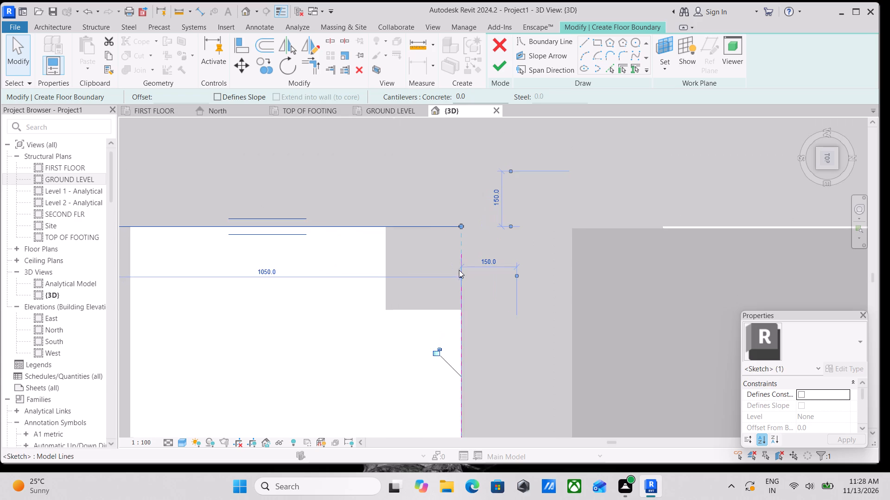
pyautogui.scroll(5, 465, 259)
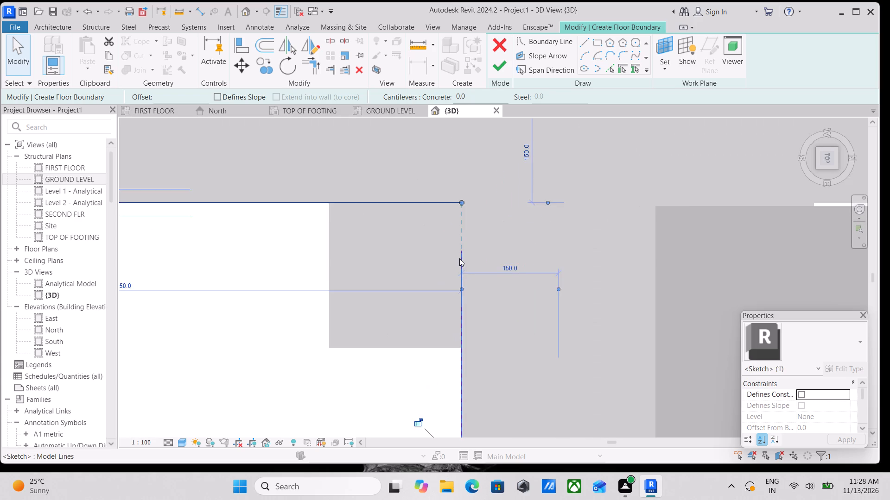
pyautogui.click(462, 251)
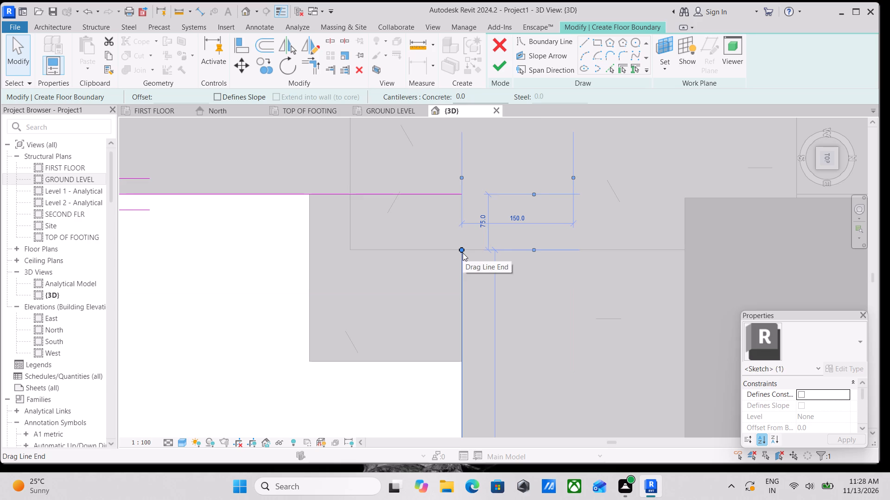
pyautogui.scroll(2, 463, 254)
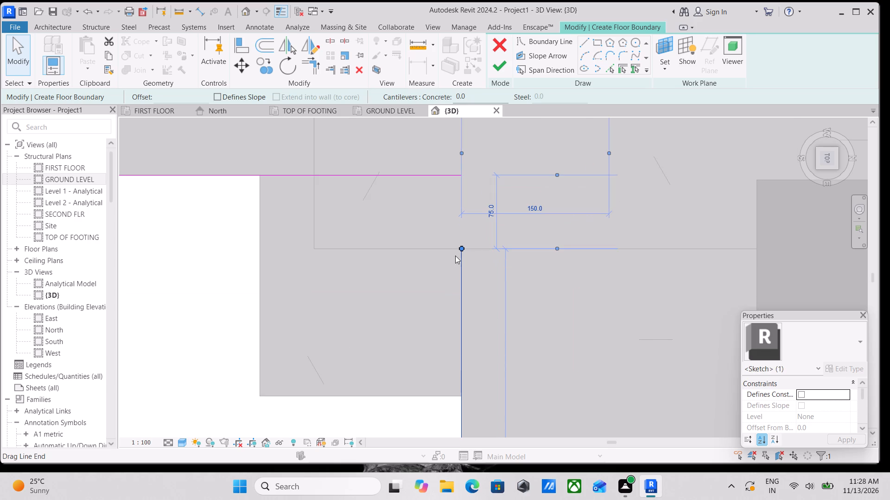
pyautogui.moveTo(460, 248); pyautogui.dragTo(463, 176)
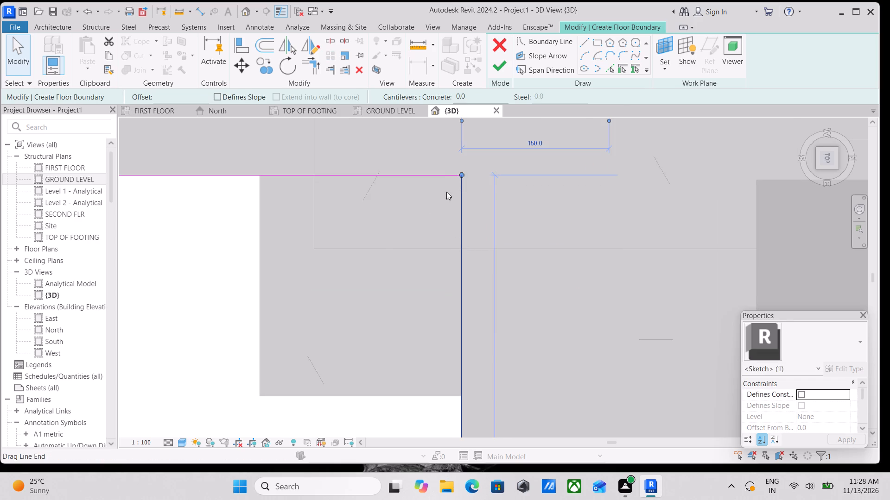
# Pick the bay-side edge of the grid G beam as a floor boundary line using Pick Lines.
pyautogui.scroll(-1, 377, 242)
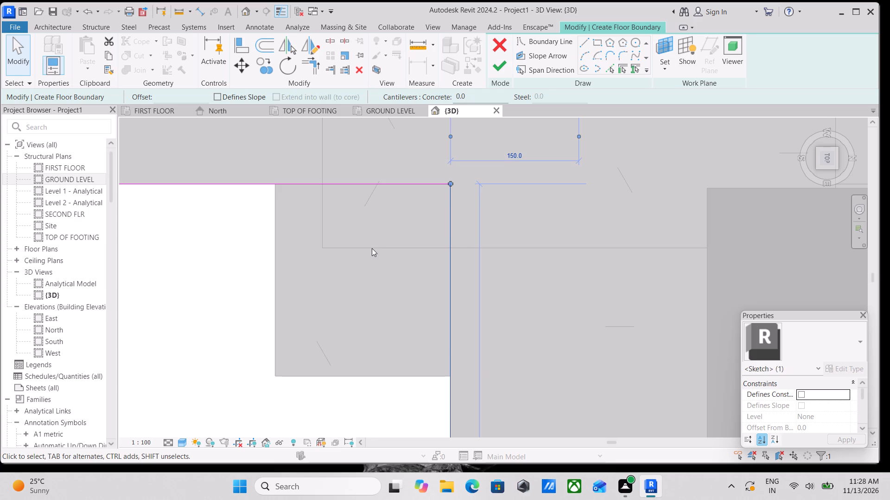
pyautogui.scroll(-10, 372, 248)
pyautogui.moveTo(318, 269); pyautogui.dragTo(423, 257, button='middle')
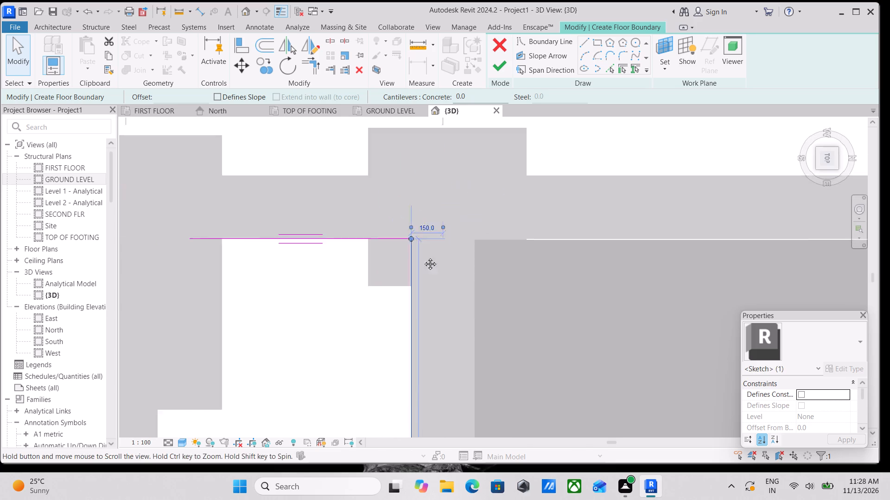
pyautogui.moveTo(423, 257); pyautogui.dragTo(433, 253, button='middle')
pyautogui.scroll(-1, 300, 265)
pyautogui.moveTo(301, 265); pyautogui.dragTo(383, 265, button='middle')
pyautogui.scroll(-1, 337, 272)
pyautogui.moveTo(340, 272); pyautogui.dragTo(369, 247, button='middle')
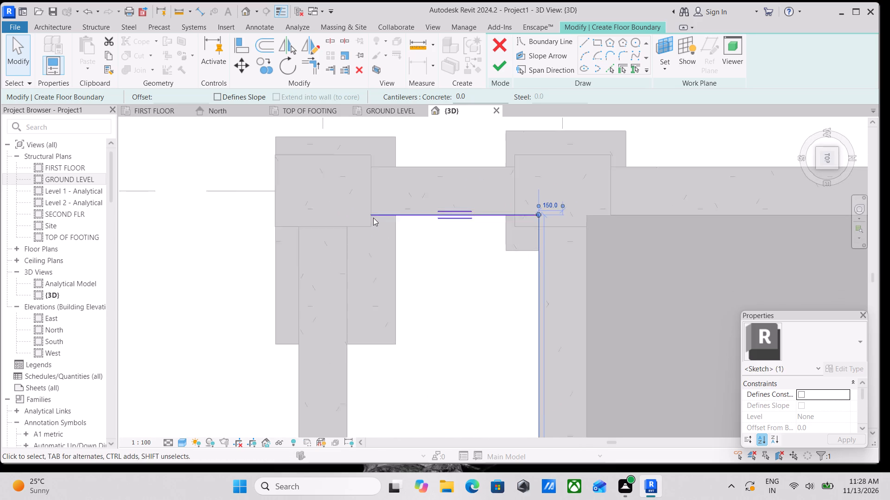
pyautogui.scroll(3, 373, 217)
pyautogui.scroll(-3, 375, 215)
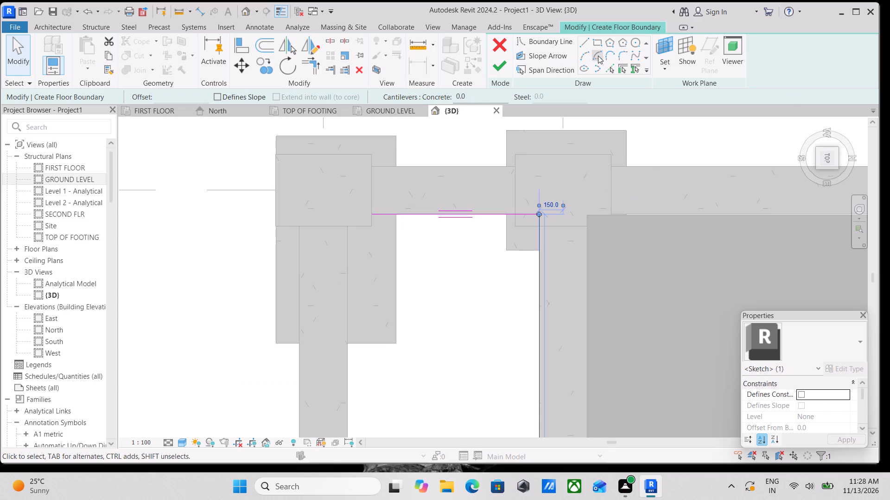
pyautogui.click(610, 71)
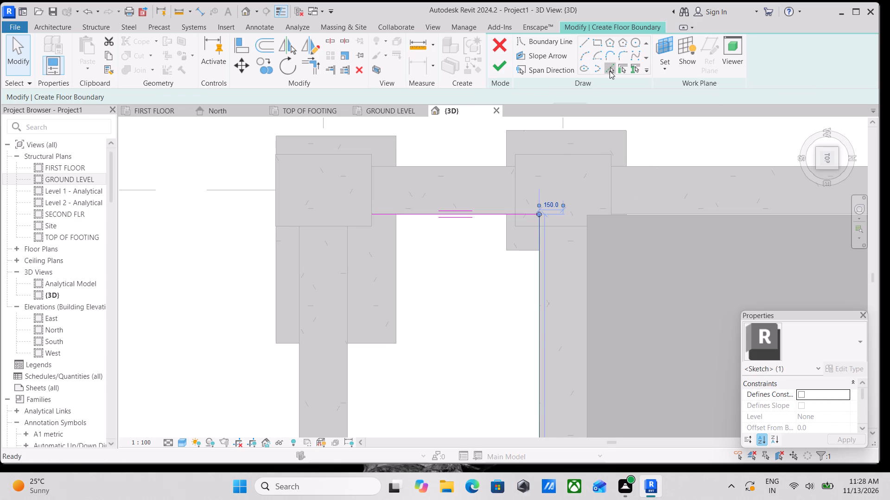
pyautogui.moveTo(535, 155); pyautogui.dragTo(543, 55, button='middle')
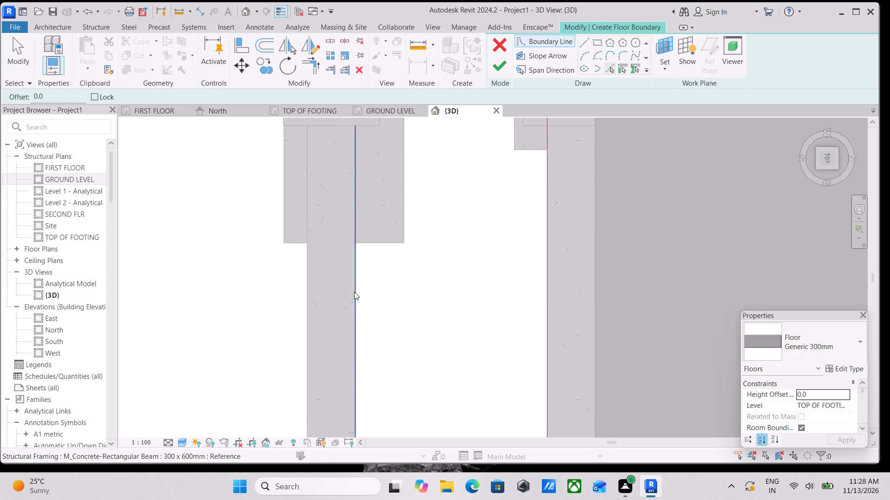
pyautogui.click(354, 292)
pyautogui.scroll(-5, 390, 268)
pyautogui.scroll(3, 388, 169)
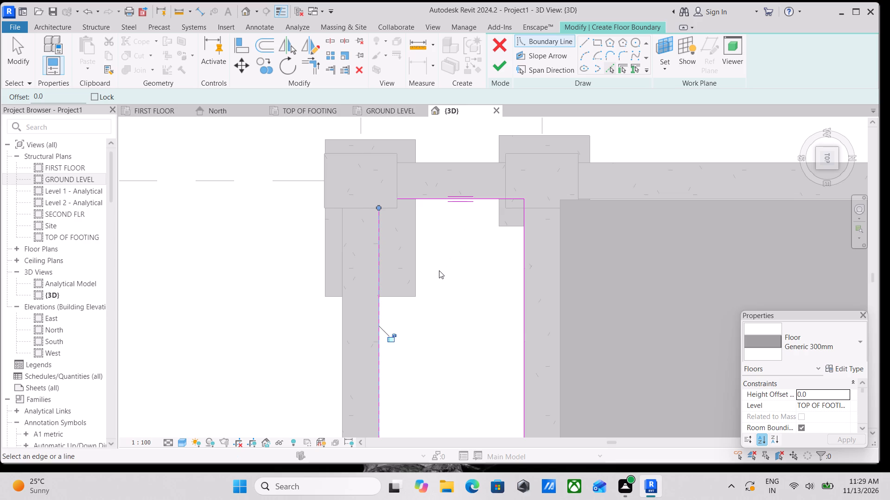
pyautogui.press('Escape')
pyautogui.press('Escape')
pyautogui.press('Escape')
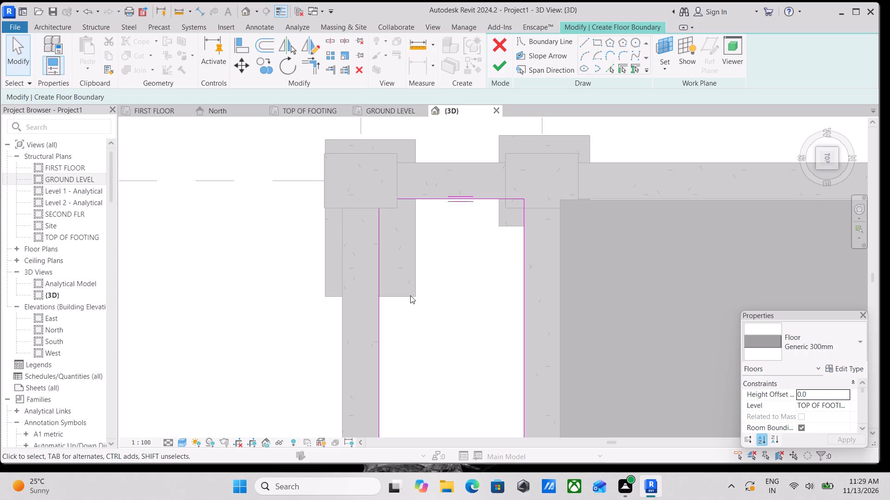
# Extend the grid 1 boundary line to 1200 mm and the grid G boundary line so they meet at their shared corner.
pyautogui.scroll(5, 400, 221)
pyautogui.moveTo(392, 238); pyautogui.dragTo(388, 297, button='middle')
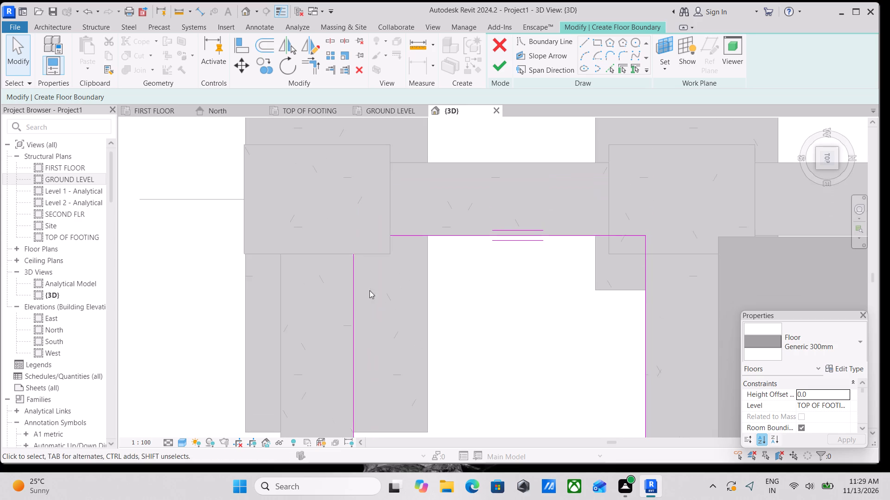
pyautogui.click(414, 232)
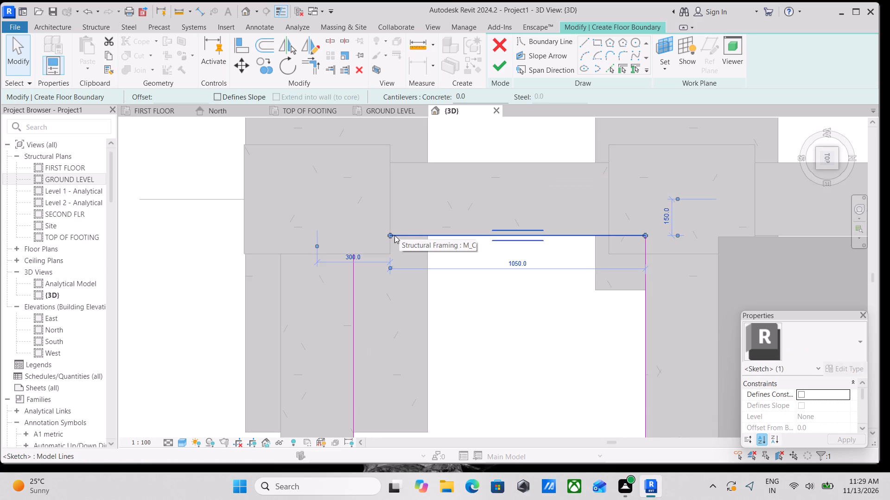
pyautogui.moveTo(389, 235); pyautogui.dragTo(389, 235)
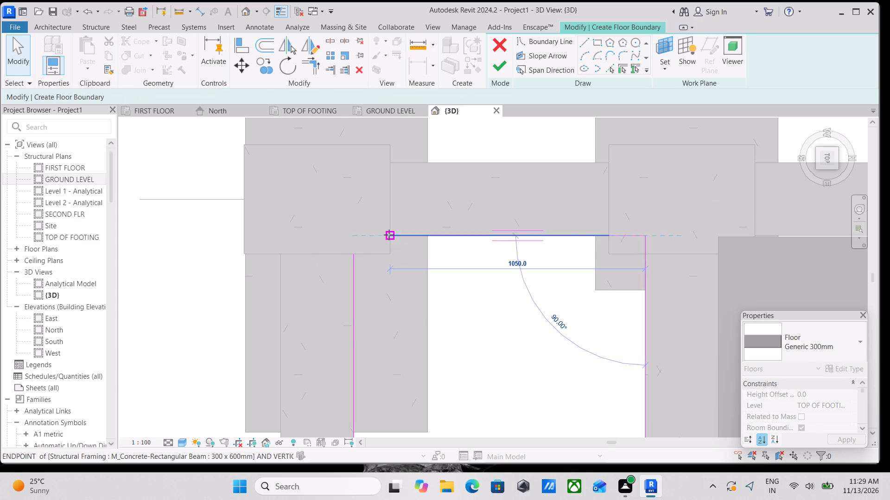
pyautogui.moveTo(389, 235); pyautogui.dragTo(356, 240)
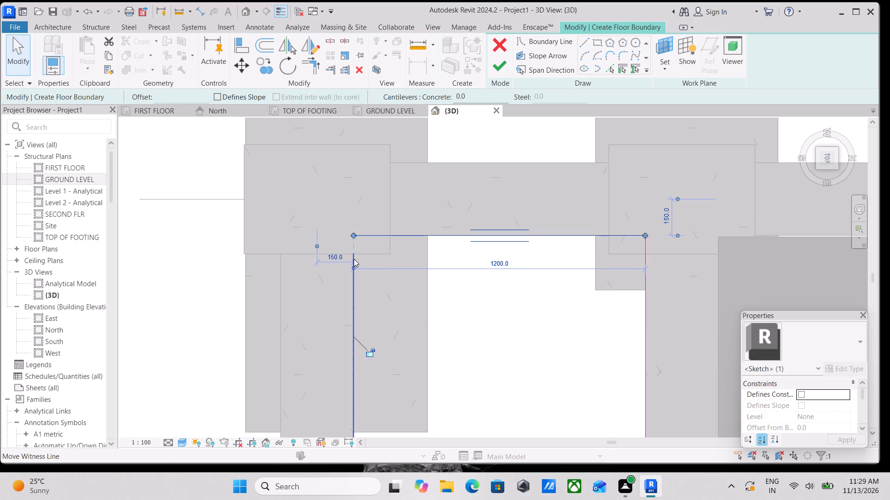
pyautogui.click(353, 292)
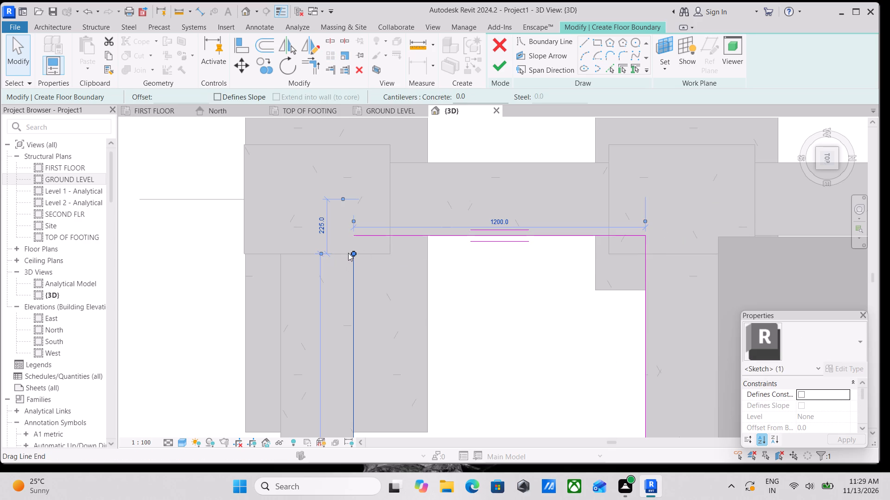
pyautogui.moveTo(354, 251); pyautogui.dragTo(359, 239)
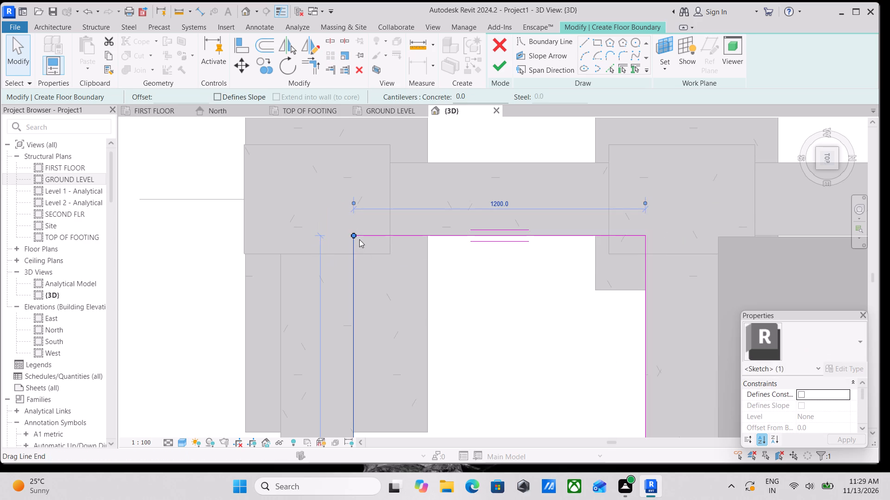
# Pick the bay-side edge of the grid 3 beam between grids F and G as a floor boundary line.
pyautogui.scroll(-8, 407, 262)
pyautogui.moveTo(464, 294); pyautogui.dragTo(378, 200, button='middle')
pyautogui.scroll(-2, 352, 286)
pyautogui.moveTo(351, 286); pyautogui.dragTo(405, 196, button='middle')
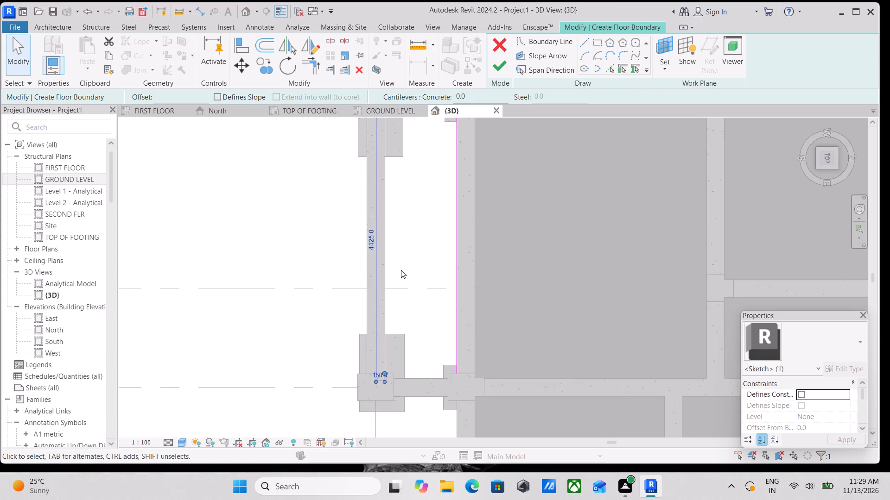
pyautogui.scroll(1, 397, 321)
pyautogui.moveTo(397, 321); pyautogui.dragTo(380, 242, button='middle')
pyautogui.scroll(4, 384, 308)
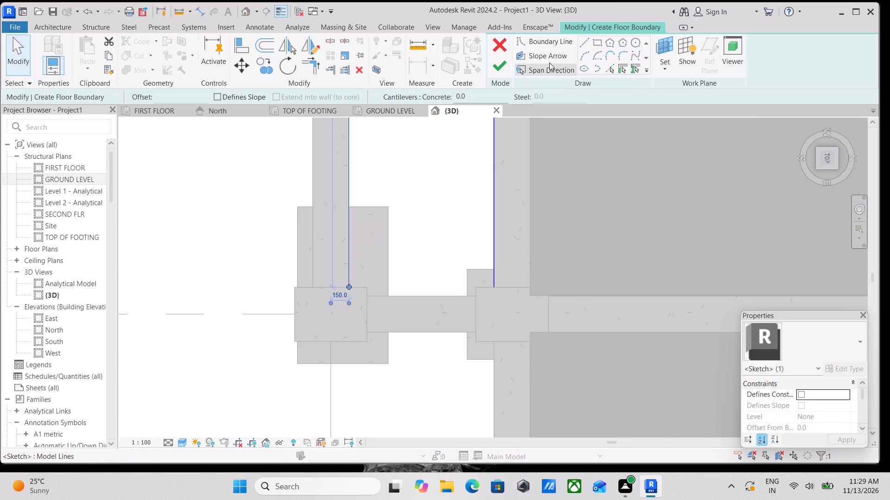
pyautogui.click(614, 70)
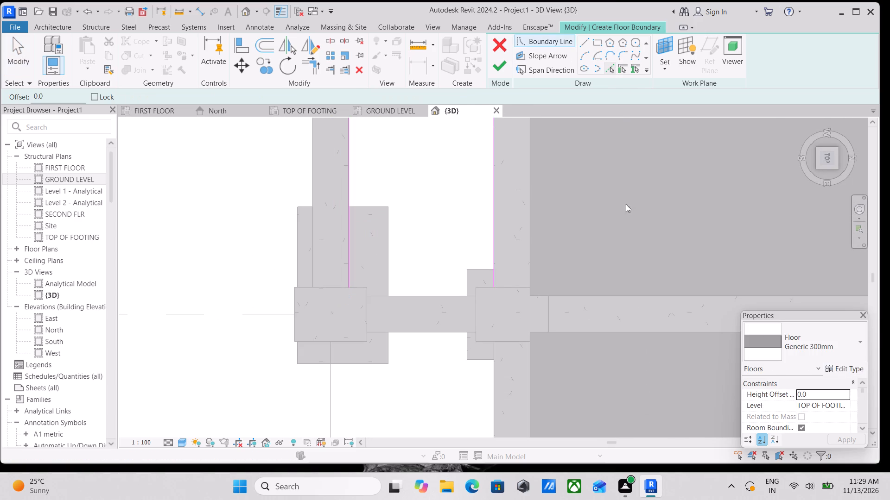
pyautogui.click(434, 298)
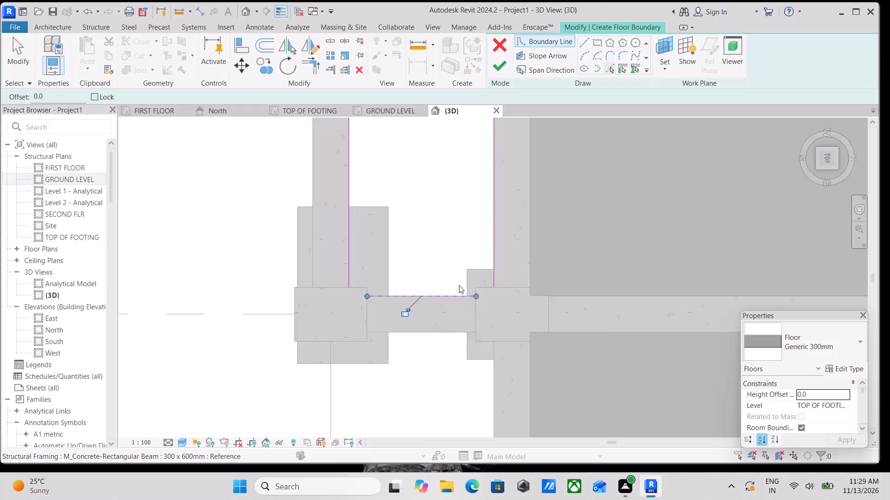
# Extend the grid 3 floor boundary line at its grid F end until it aligns with the grid F boundary line.
pyautogui.scroll(3, 486, 322)
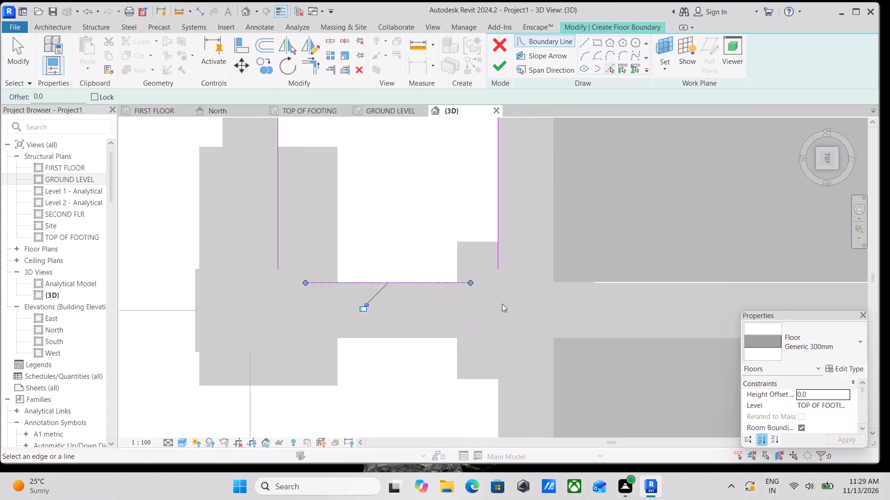
pyautogui.scroll(3, 422, 269)
pyautogui.scroll(-2, 395, 258)
pyautogui.moveTo(395, 258); pyautogui.dragTo(369, 334, button='middle')
pyautogui.scroll(-1, 357, 271)
pyautogui.moveTo(357, 271); pyautogui.dragTo(362, 282, button='middle')
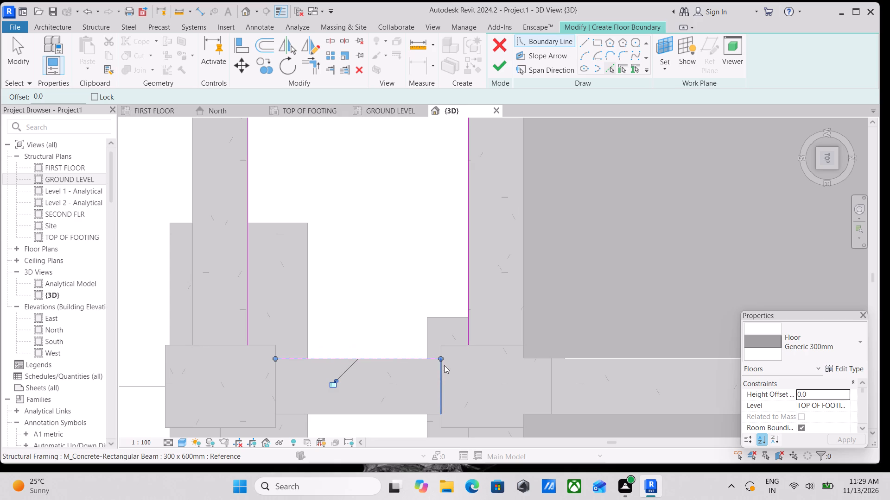
pyautogui.moveTo(439, 358); pyautogui.dragTo(454, 358)
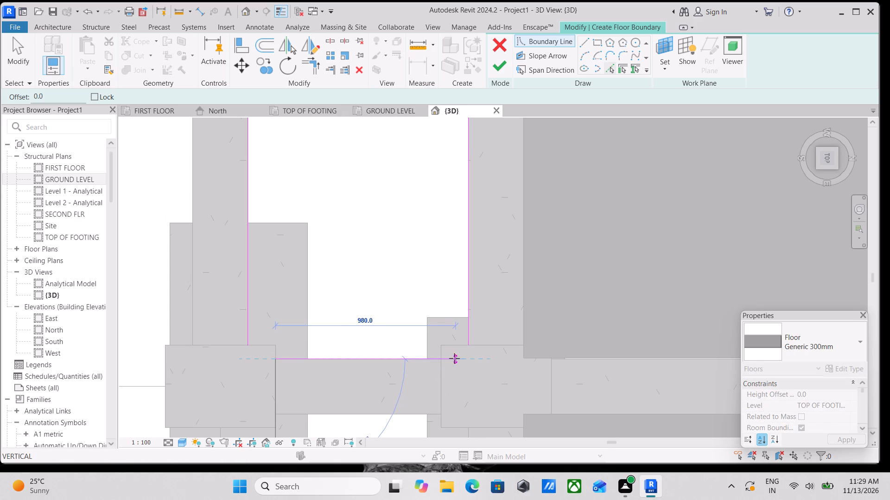
pyautogui.moveTo(454, 358); pyautogui.dragTo(468, 360)
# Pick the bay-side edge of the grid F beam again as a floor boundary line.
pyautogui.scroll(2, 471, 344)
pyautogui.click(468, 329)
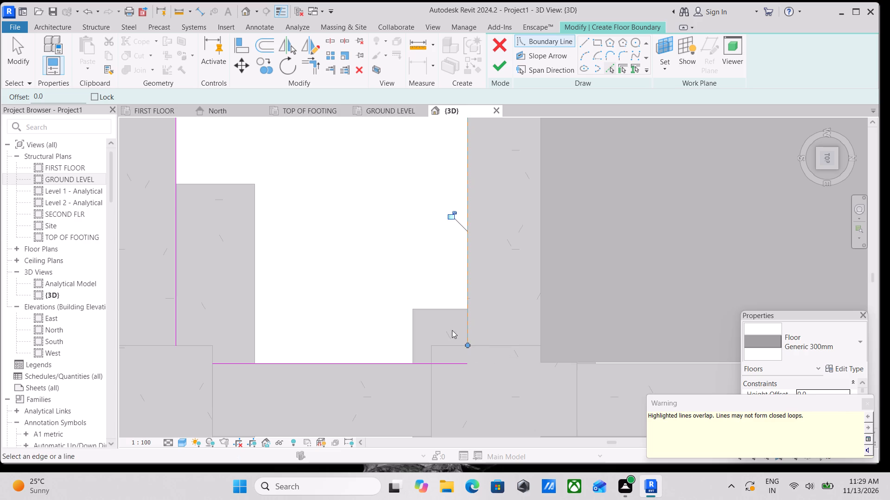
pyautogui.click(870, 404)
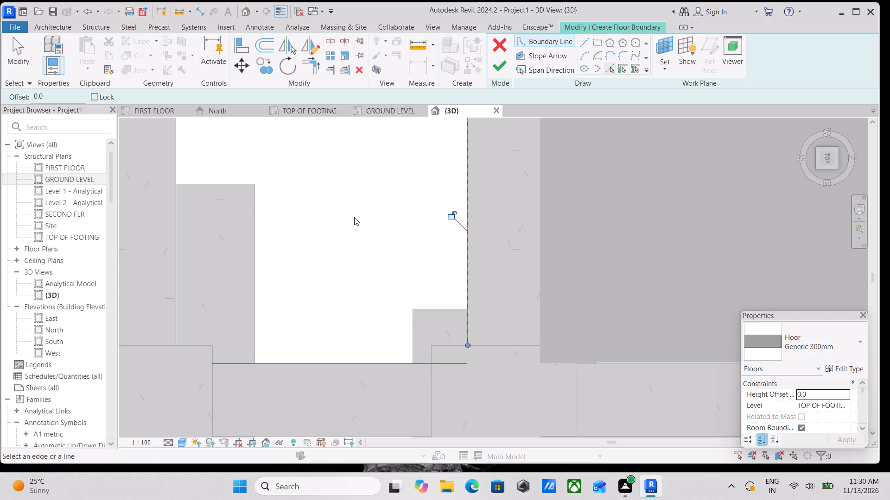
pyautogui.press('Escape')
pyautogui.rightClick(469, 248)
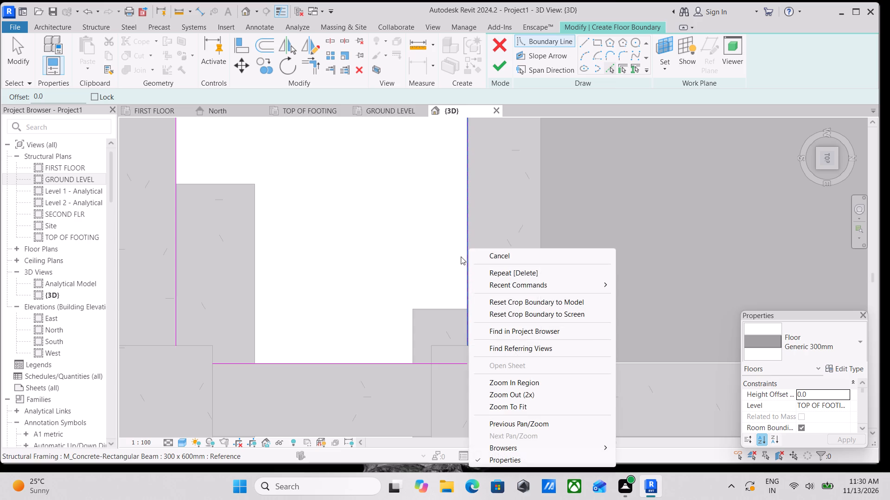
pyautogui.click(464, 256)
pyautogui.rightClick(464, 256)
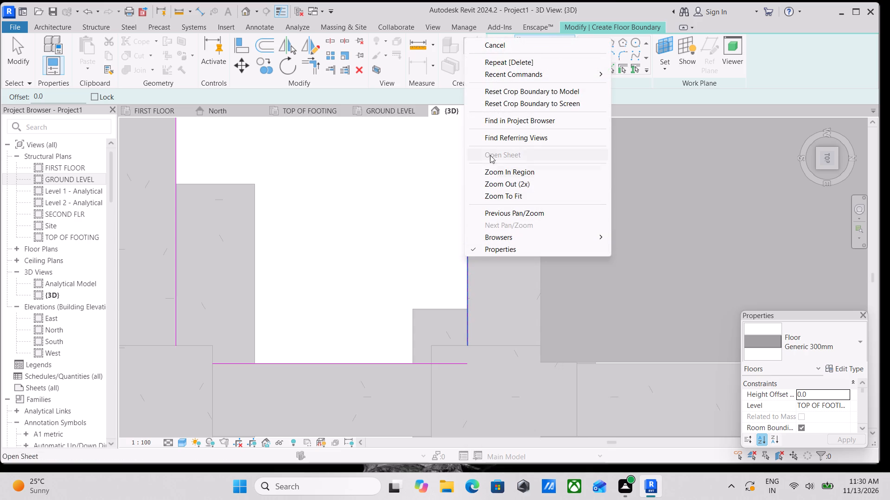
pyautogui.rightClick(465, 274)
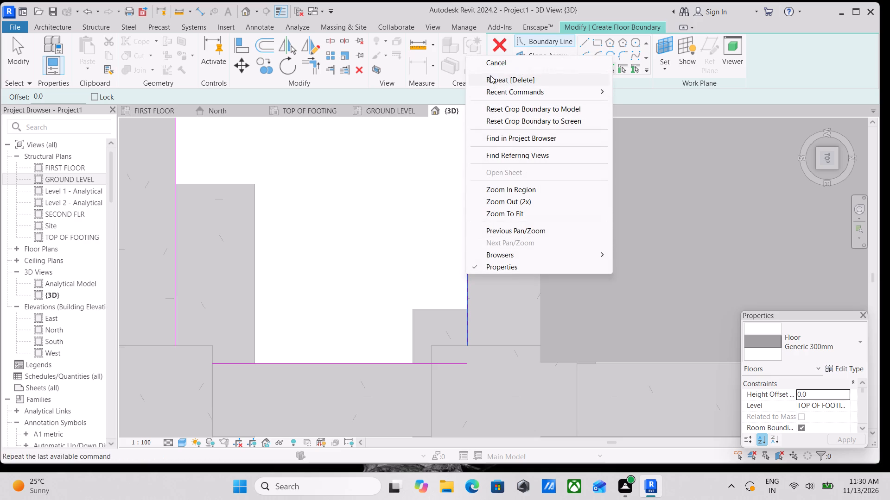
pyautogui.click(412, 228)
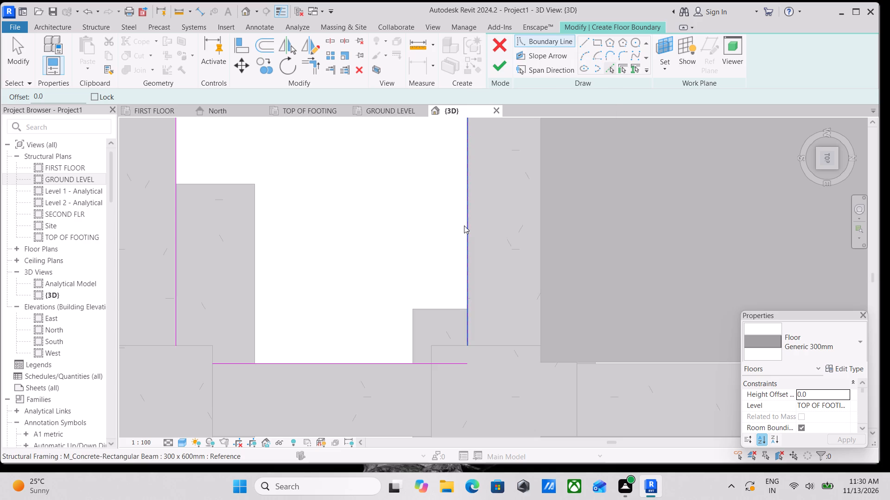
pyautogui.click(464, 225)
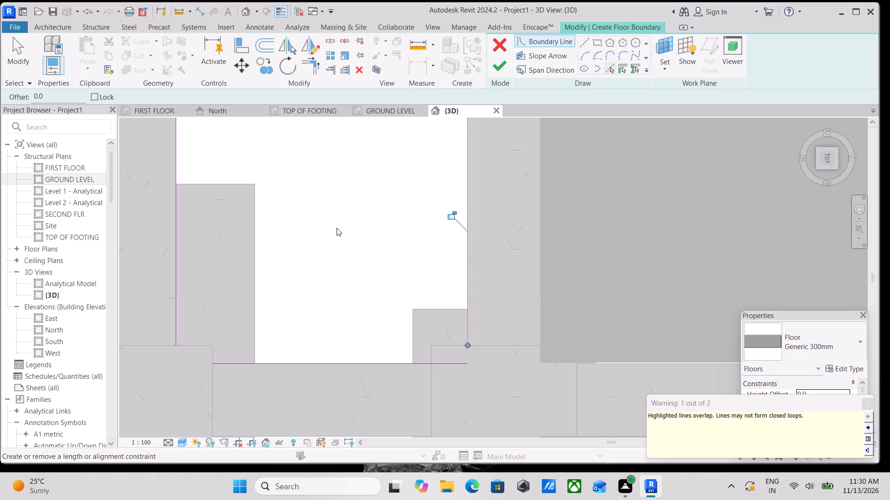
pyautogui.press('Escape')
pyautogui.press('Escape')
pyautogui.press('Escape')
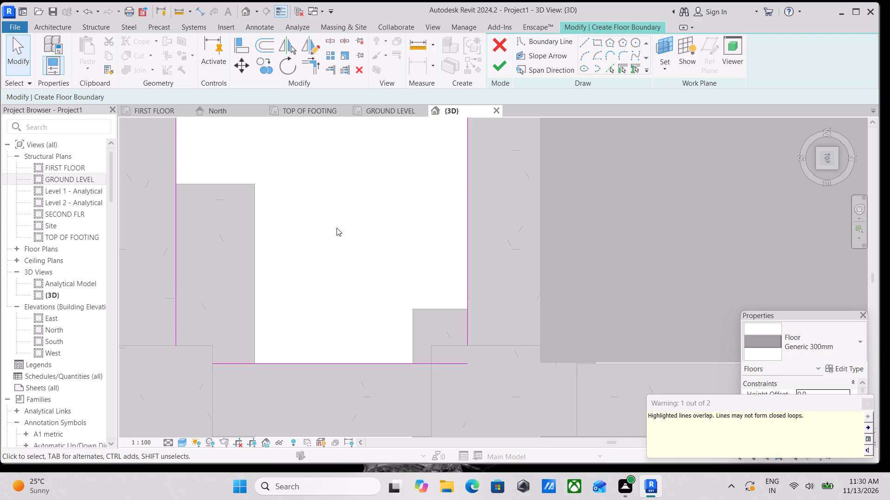
# Delete all the overlapping floor boundary lines along the bay-side edge of the grid F beam.
pyautogui.rightClick(469, 263)
pyautogui.click(490, 290)
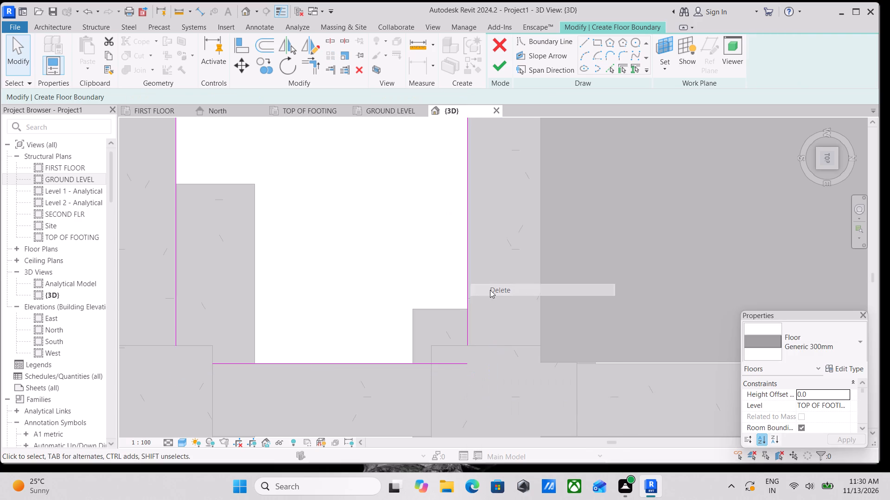
pyautogui.rightClick(465, 290)
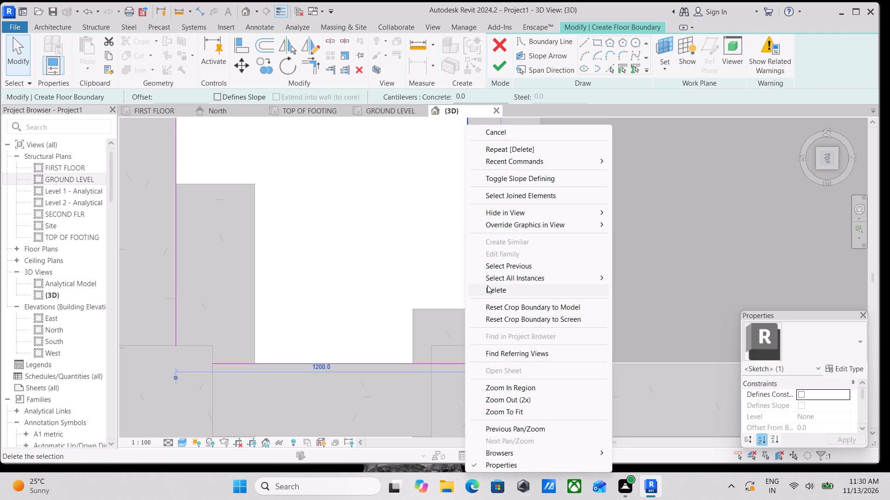
pyautogui.click(487, 285)
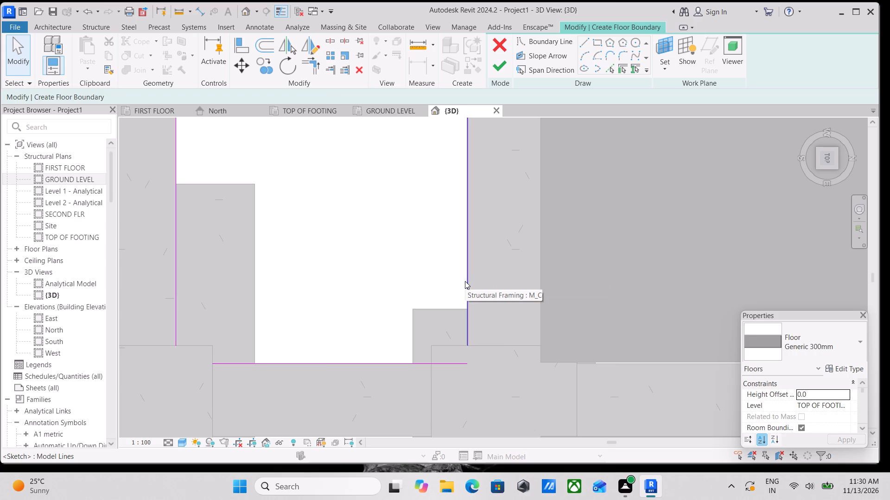
pyautogui.rightClick(465, 281)
pyautogui.click(492, 285)
# Draw one straight boundary line along the grid F beam edge, from the grid 1 line's end to the grid 3 line's end.
pyautogui.scroll(-3, 493, 285)
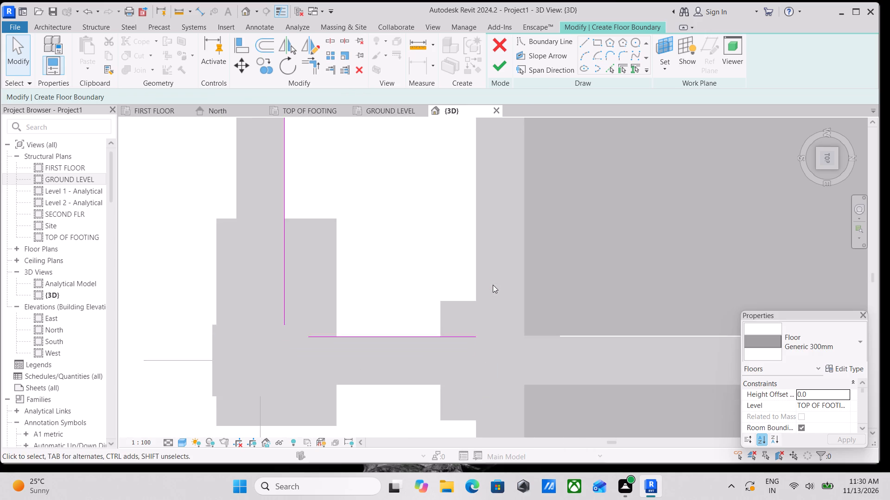
pyautogui.moveTo(493, 285); pyautogui.dragTo(470, 386, button='middle')
pyautogui.scroll(-8, 443, 296)
pyautogui.moveTo(446, 291); pyautogui.dragTo(441, 327, button='middle')
pyautogui.moveTo(440, 258); pyautogui.dragTo(425, 294, button='middle')
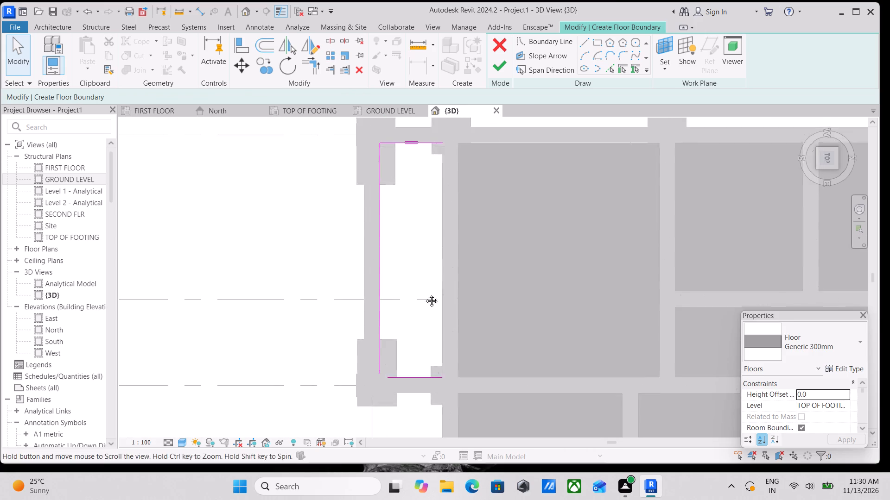
pyautogui.moveTo(425, 294); pyautogui.dragTo(418, 314, button='middle')
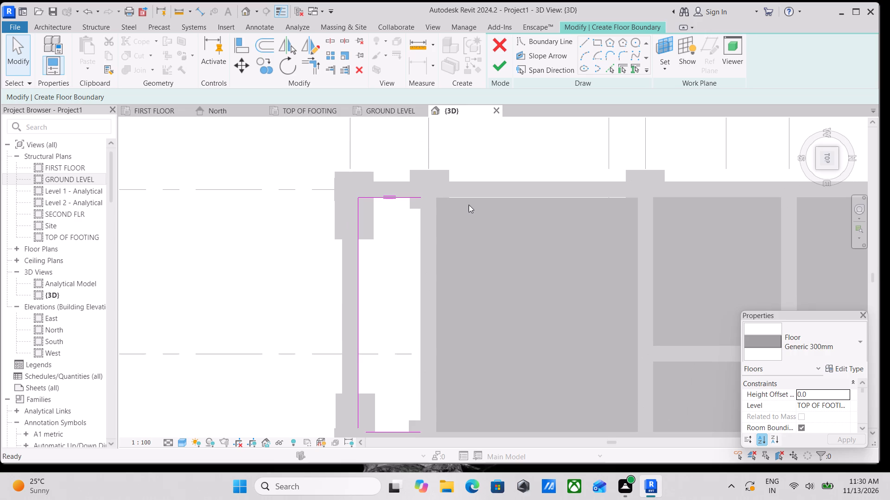
pyautogui.scroll(4, 444, 204)
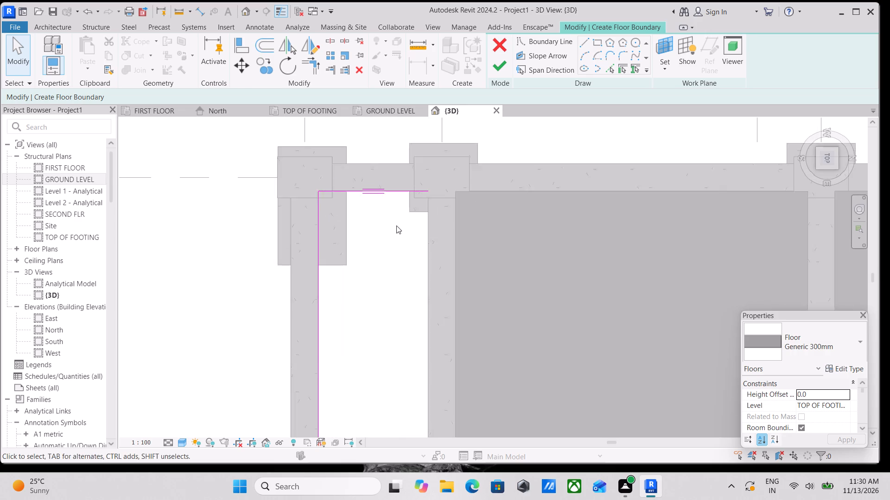
pyautogui.scroll(1, 396, 225)
pyautogui.moveTo(396, 225); pyautogui.dragTo(349, 248, button='middle')
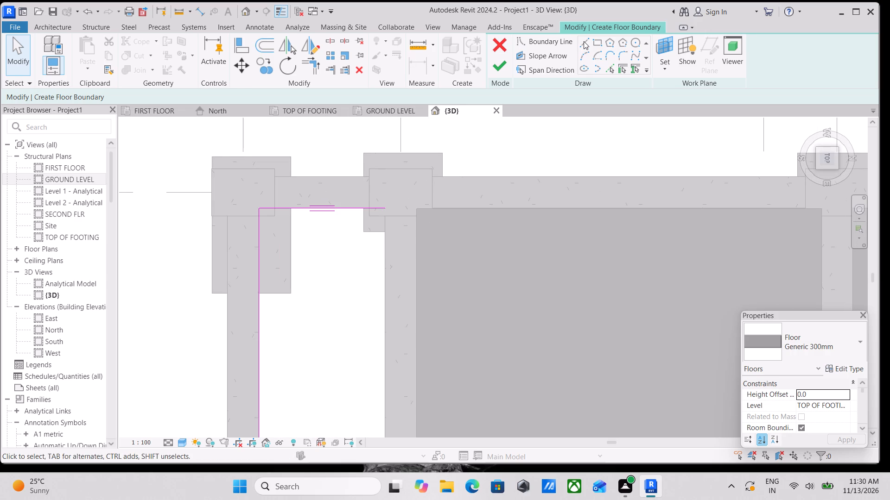
pyautogui.click(584, 41)
pyautogui.moveTo(454, 234); pyautogui.dragTo(459, 183, button='middle')
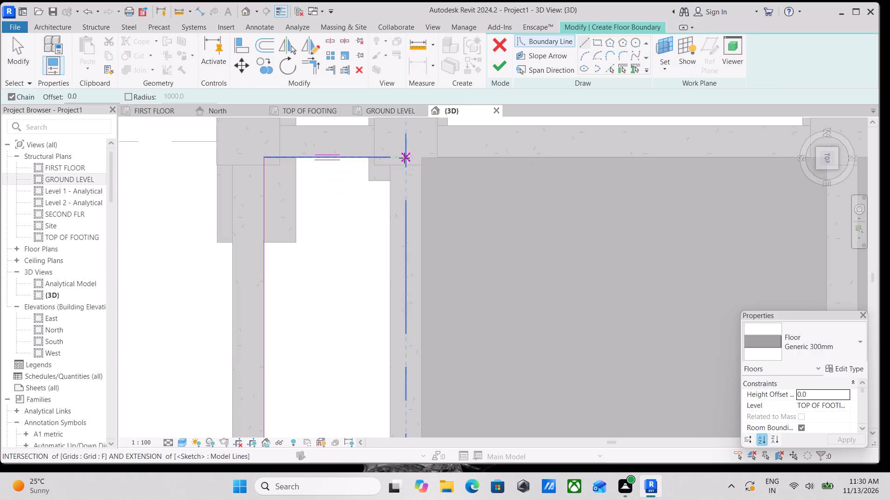
pyautogui.click(388, 158)
pyautogui.moveTo(395, 281); pyautogui.dragTo(410, 142, button='middle')
pyautogui.scroll(-1, 401, 324)
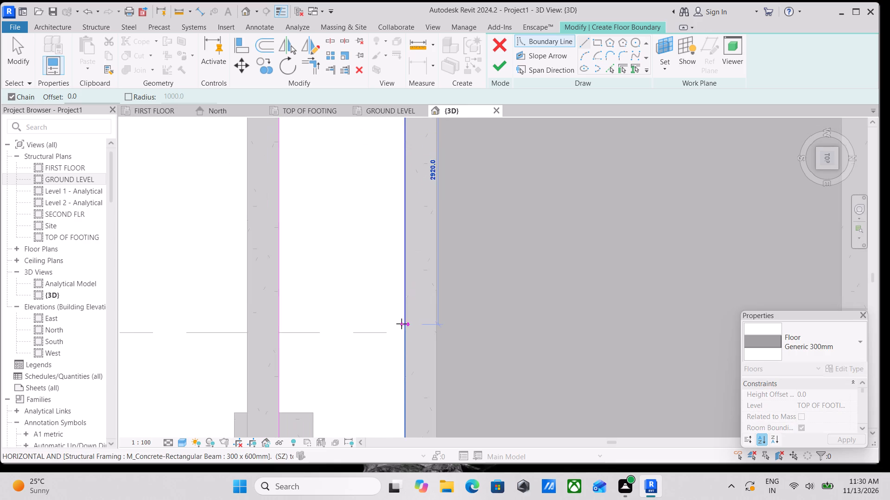
pyautogui.scroll(-1, 401, 324)
pyautogui.moveTo(401, 324); pyautogui.dragTo(407, 203, button='middle')
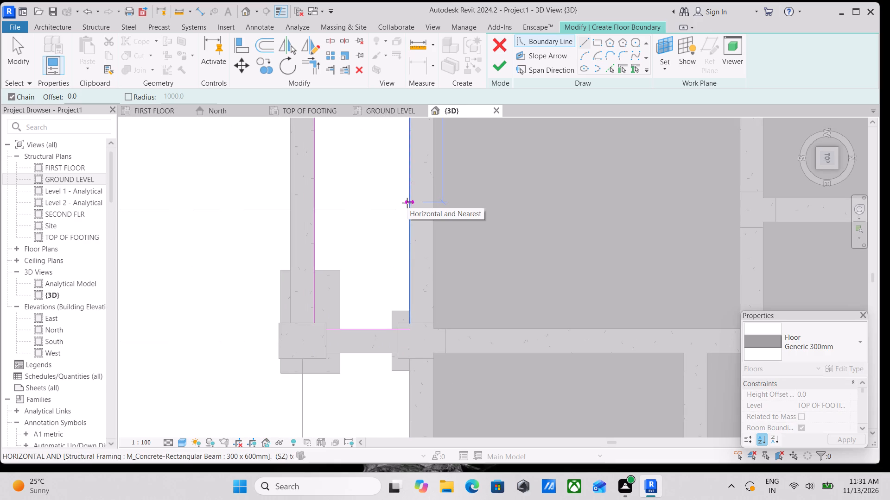
pyautogui.scroll(-1, 407, 203)
pyautogui.moveTo(407, 268); pyautogui.dragTo(402, 213, button='middle')
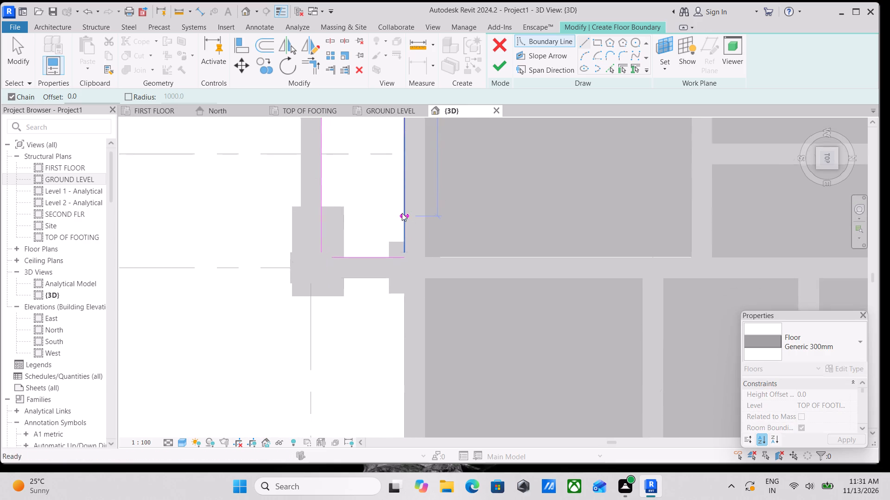
pyautogui.click(407, 257)
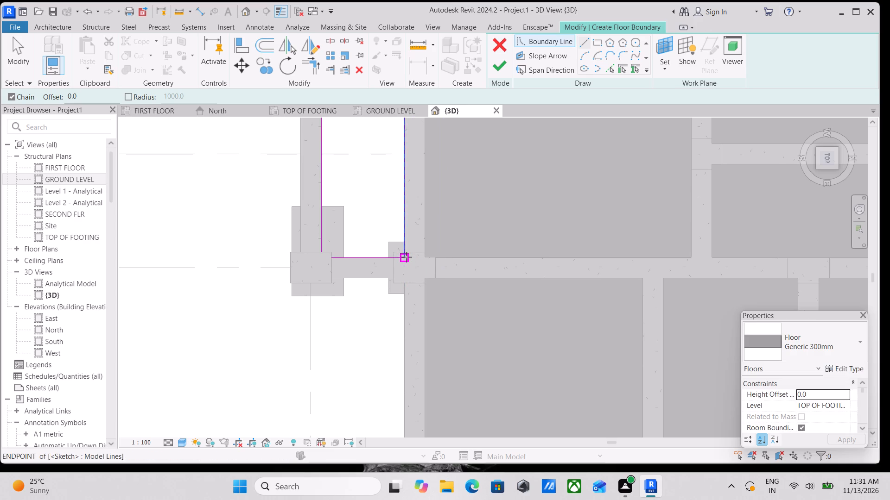
pyautogui.scroll(3, 304, 232)
pyautogui.moveTo(400, 196); pyautogui.dragTo(416, 286, button='middle')
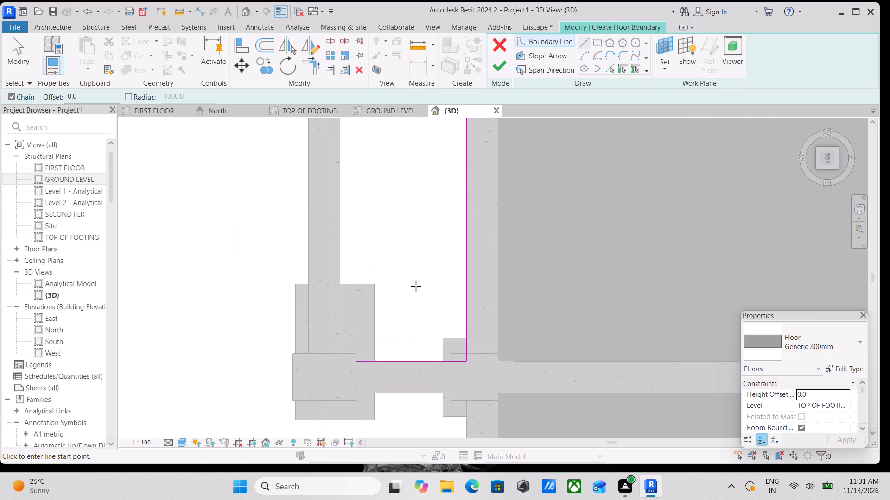
pyautogui.press('Escape')
pyautogui.press('Escape')
pyautogui.press('Escape')
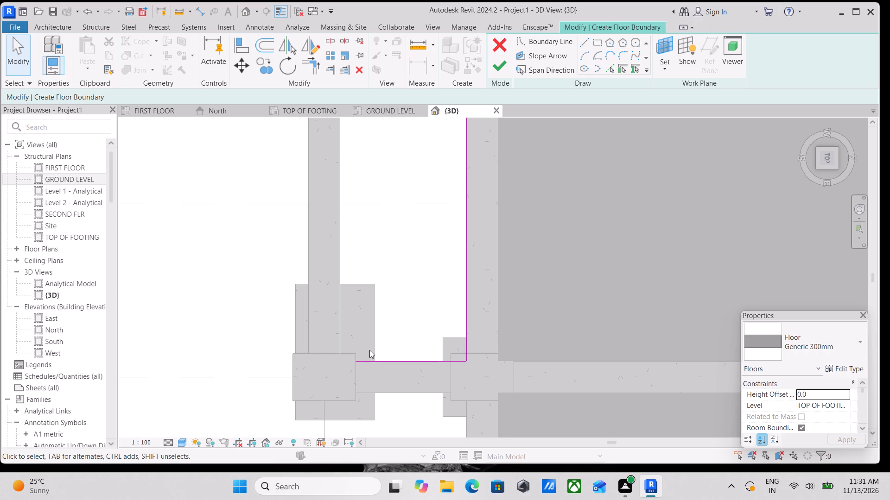
# Extend the grid G and grid 3 boundary lines so they meet at their shared corner.
pyautogui.scroll(3, 367, 350)
pyautogui.scroll(3, 322, 337)
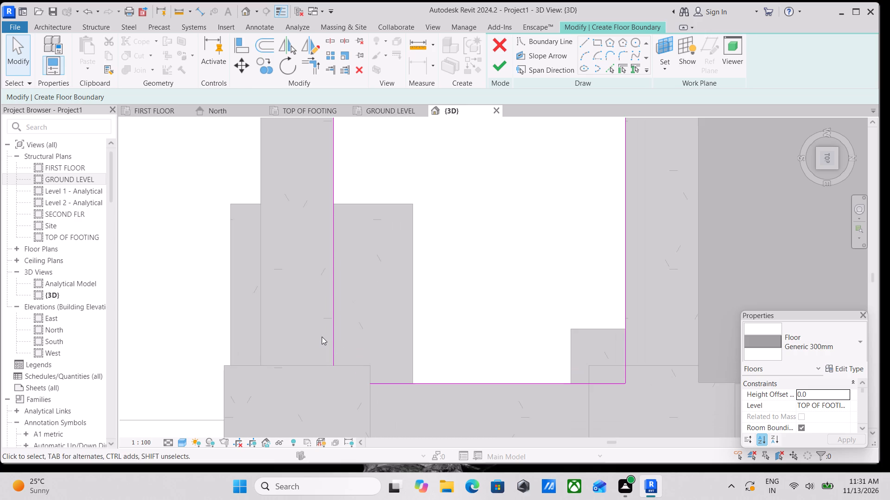
pyautogui.scroll(2, 327, 386)
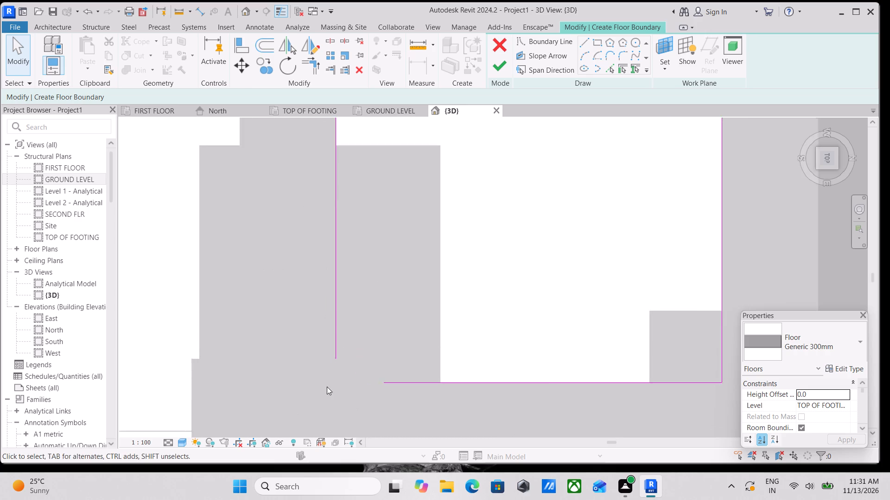
pyautogui.scroll(1, 327, 387)
pyautogui.scroll(-4, 350, 326)
pyautogui.click(348, 316)
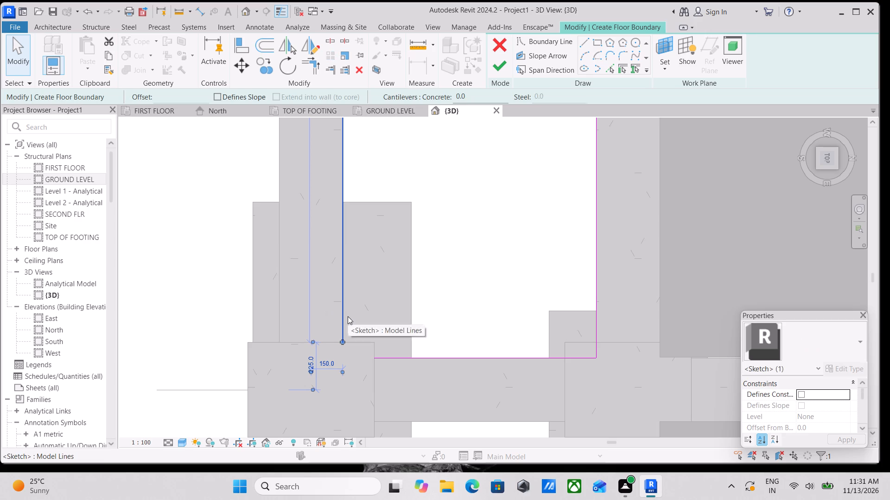
pyautogui.moveTo(343, 340); pyautogui.dragTo(342, 357)
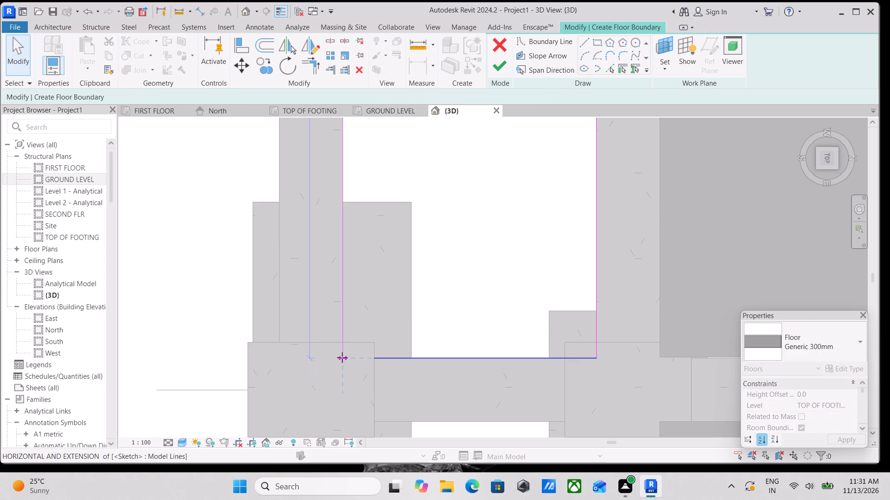
pyautogui.moveTo(342, 357); pyautogui.dragTo(342, 358)
pyautogui.click(386, 358)
pyautogui.moveTo(374, 357); pyautogui.dragTo(345, 357)
pyautogui.scroll(-9, 366, 343)
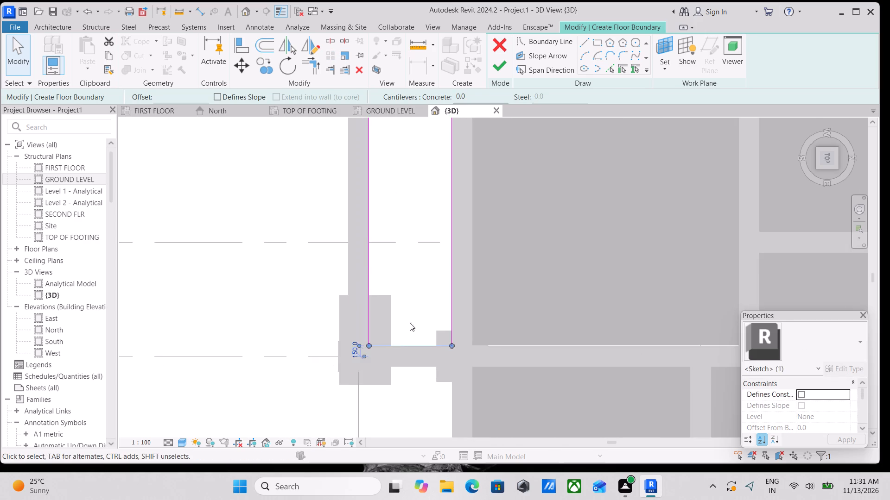
pyautogui.scroll(-1, 413, 314)
pyautogui.moveTo(413, 314); pyautogui.dragTo(343, 363, button='middle')
pyautogui.scroll(-3, 345, 322)
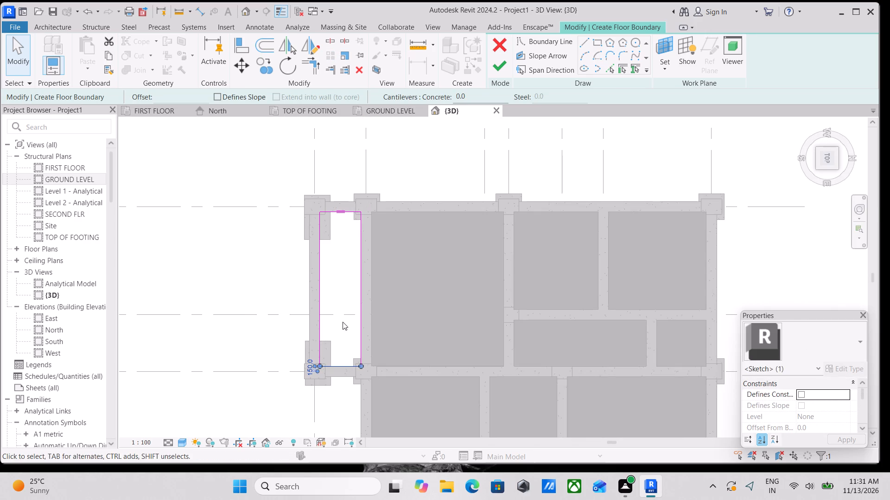
pyautogui.press('Escape')
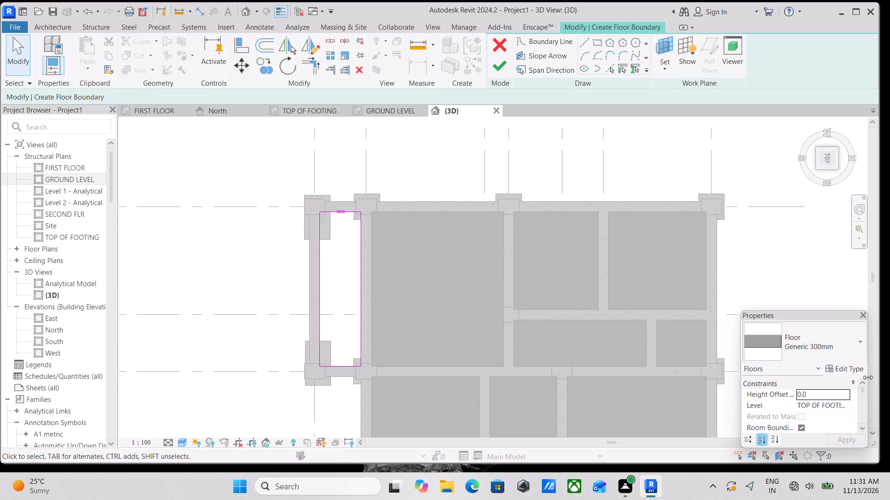
# Set the floor's level to GROUND LEVEL and finish the slab between grids F and G.
pyautogui.click(847, 405)
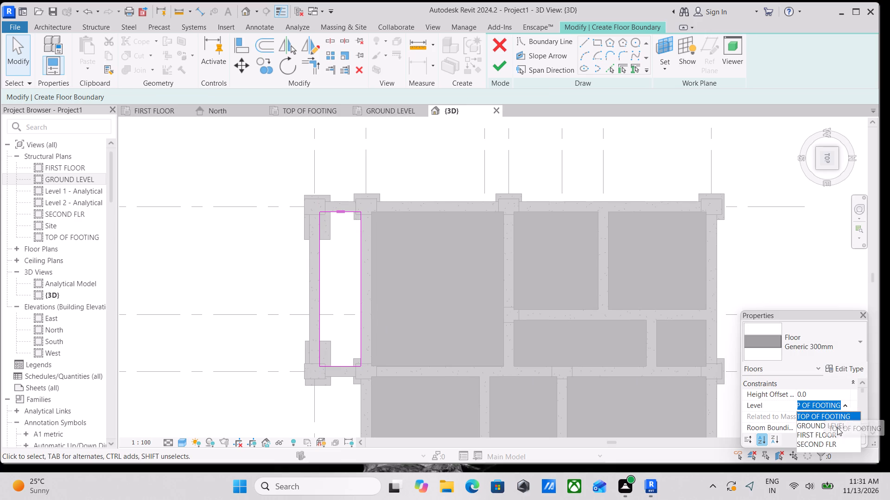
pyautogui.click(825, 425)
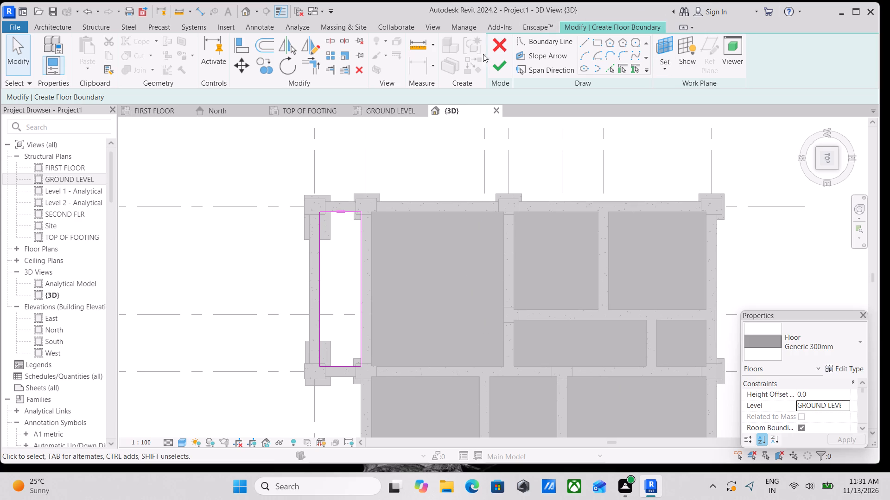
pyautogui.click(500, 63)
# Examine the finished slab between grids F and G together with the surrounding frame in an isometric 3D view.
pyautogui.scroll(-2, 419, 231)
pyautogui.moveTo(419, 231); pyautogui.dragTo(273, 231, button='middle')
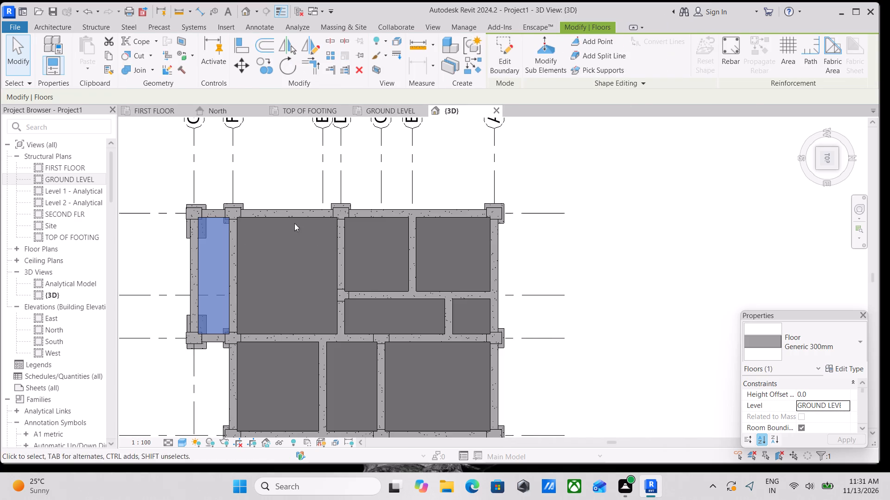
pyautogui.click(818, 168)
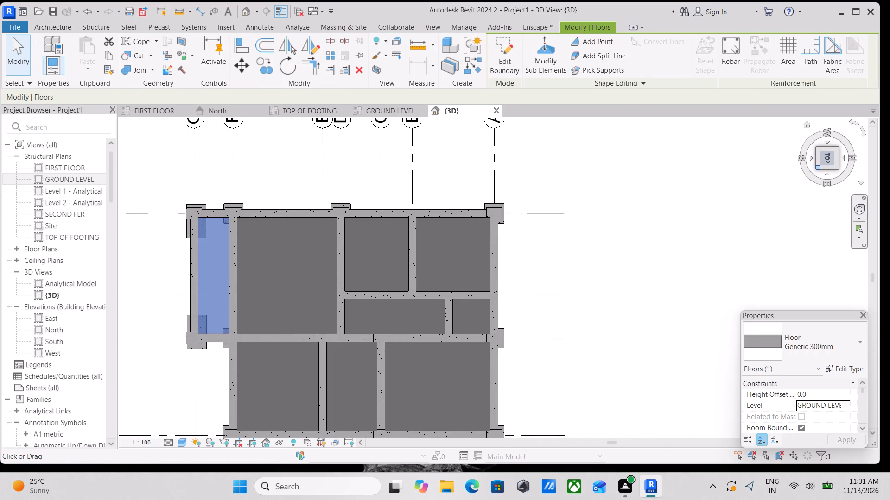
pyautogui.scroll(-2, 543, 263)
pyautogui.moveTo(528, 262); pyautogui.dragTo(399, 256, button='middle')
pyautogui.scroll(-3, 378, 256)
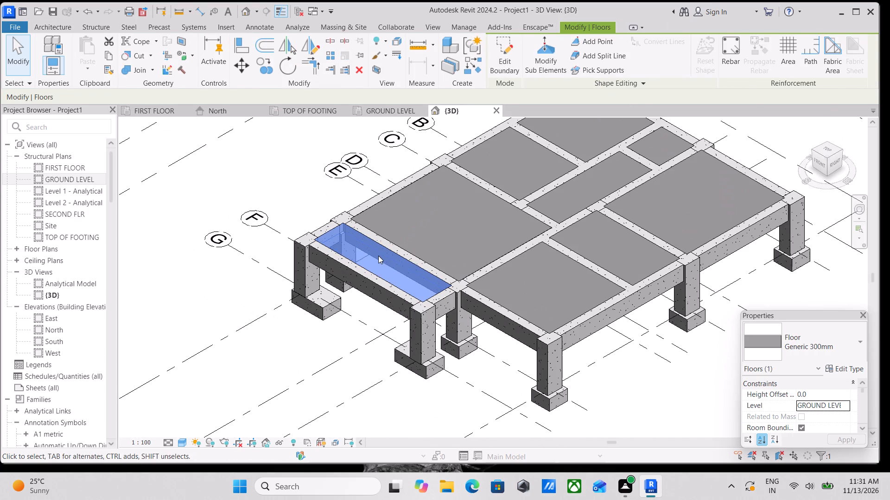
pyautogui.press('Escape')
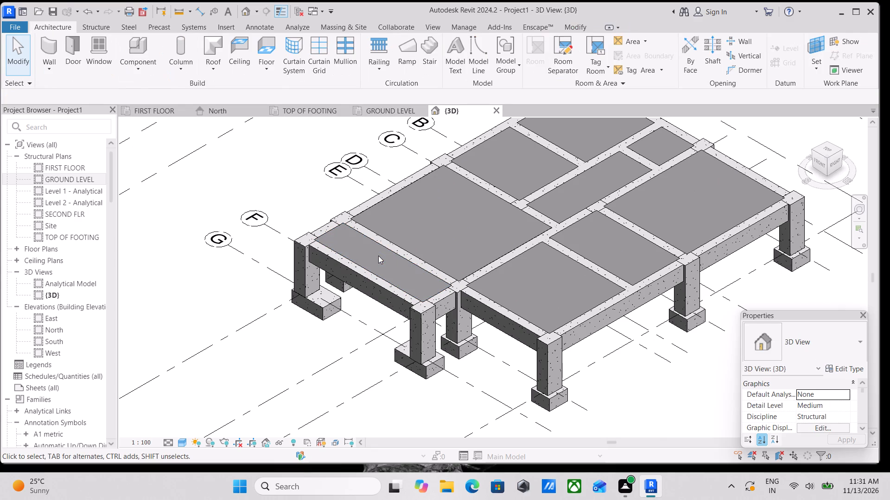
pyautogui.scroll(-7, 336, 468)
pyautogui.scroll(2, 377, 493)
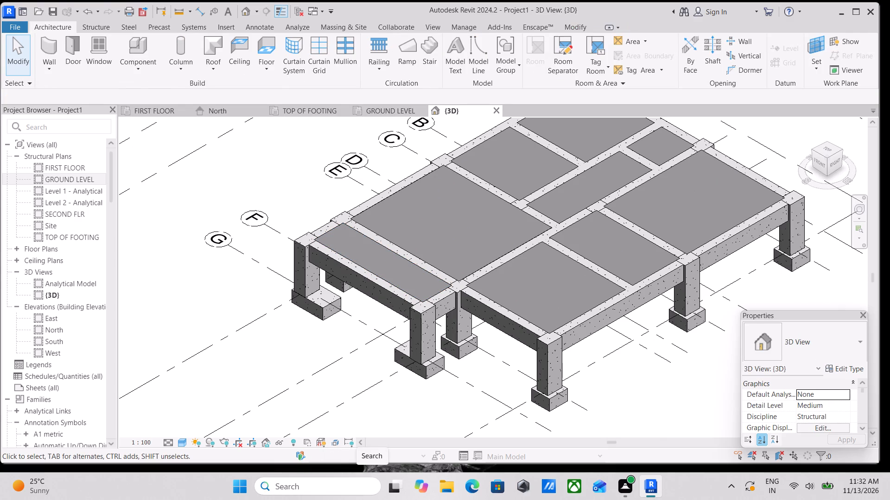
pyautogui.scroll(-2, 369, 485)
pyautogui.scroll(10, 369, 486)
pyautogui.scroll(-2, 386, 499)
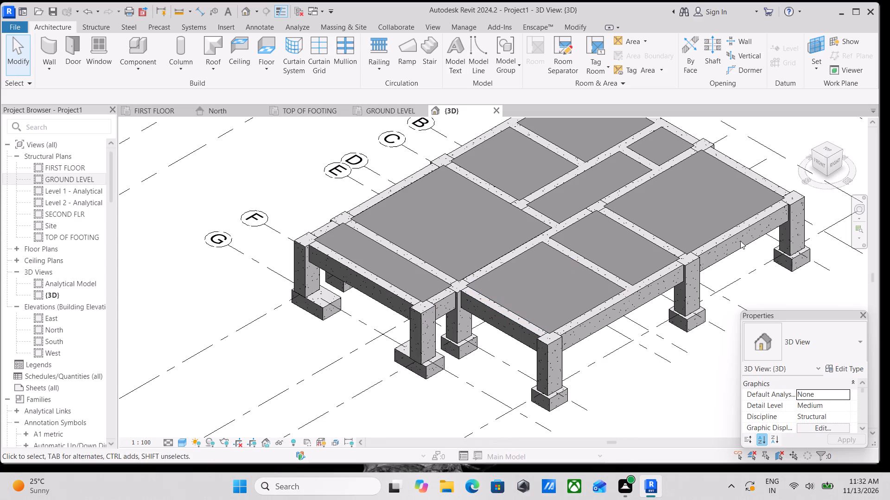
# In the front 3D view, extend the TOP OF FOOTING and GROUND LEVEL level lines farther out from the building on the grid 1 side.
pyautogui.click(817, 165)
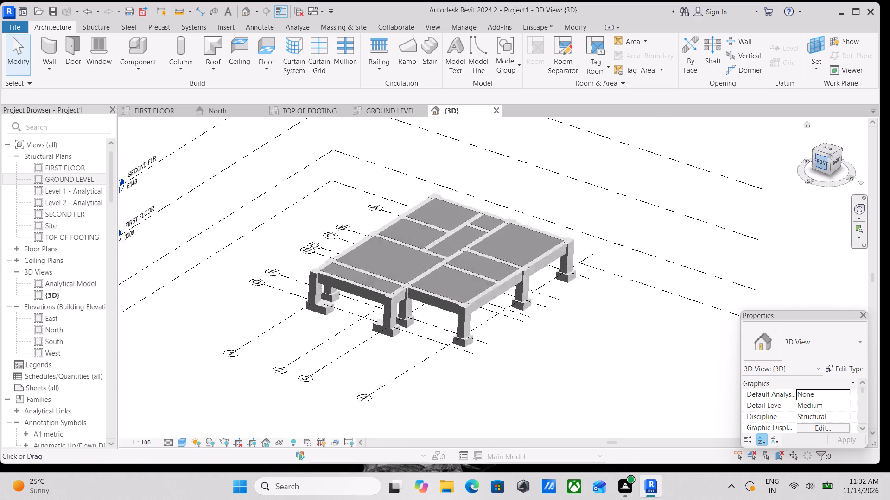
pyautogui.scroll(7, 489, 332)
pyautogui.moveTo(368, 327); pyautogui.dragTo(277, 320, button='middle')
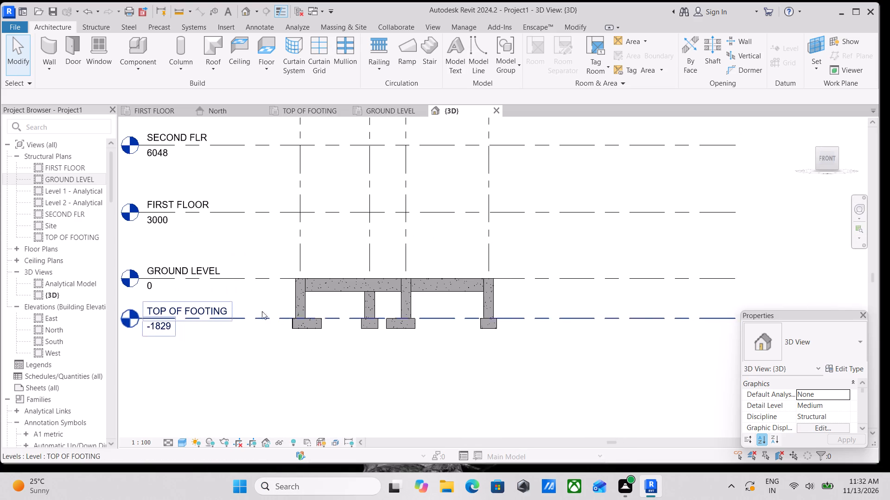
pyautogui.scroll(3, 278, 303)
pyautogui.scroll(-2, 247, 304)
pyautogui.moveTo(247, 303); pyautogui.dragTo(401, 332, button='middle')
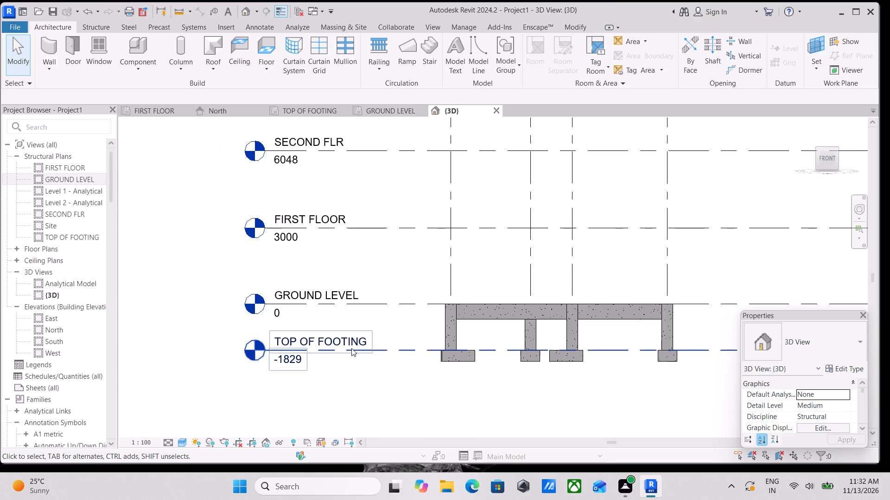
pyautogui.click(413, 345)
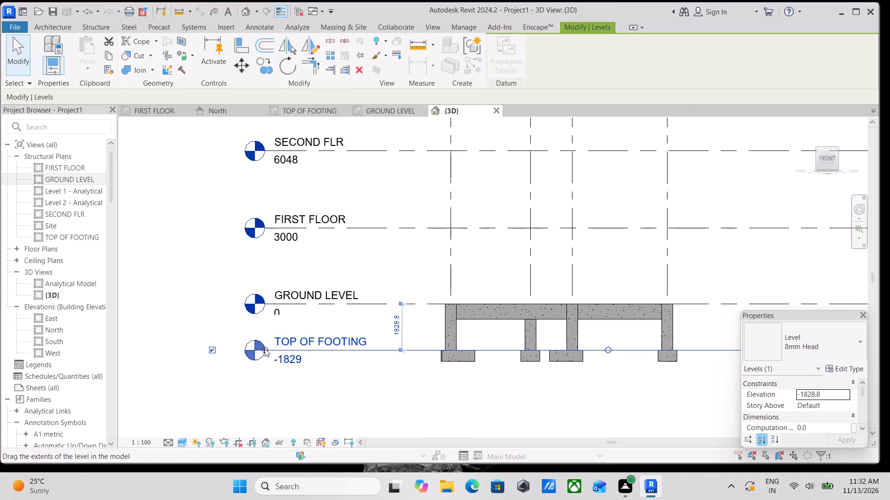
pyautogui.moveTo(265, 349); pyautogui.dragTo(102, 356)
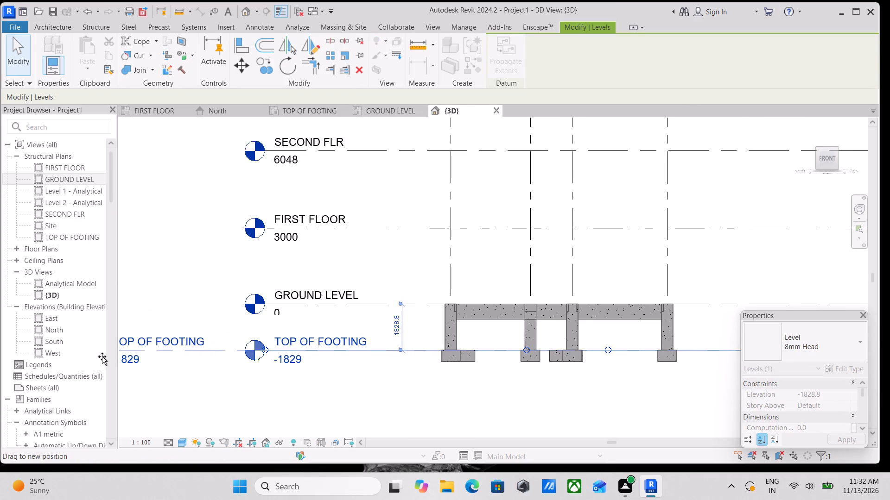
pyautogui.click(396, 307)
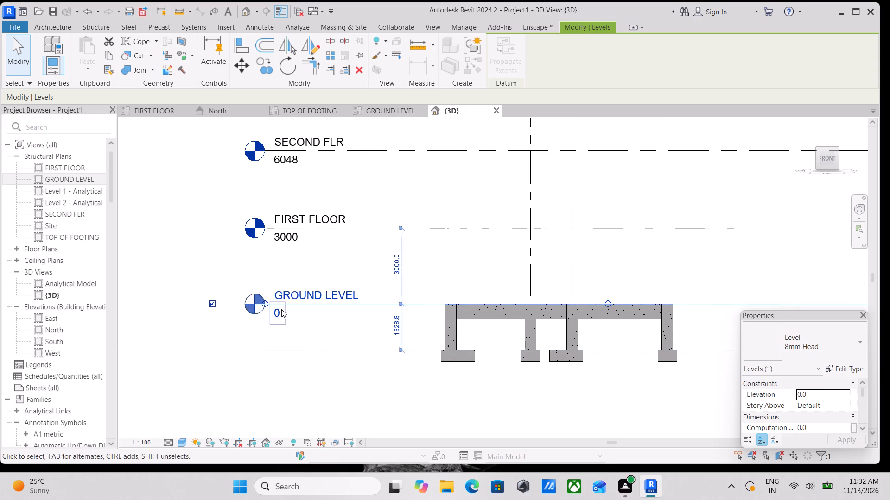
pyautogui.moveTo(264, 303); pyautogui.dragTo(55, 306)
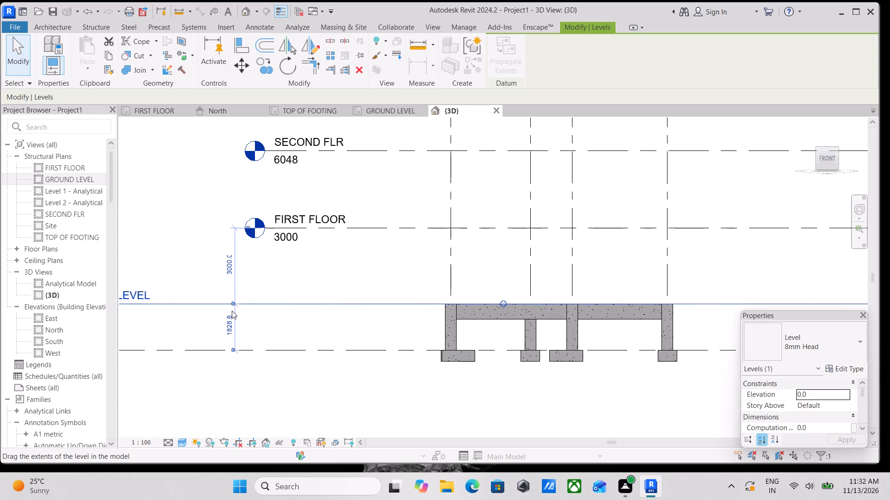
# Extend the FIRST FLOOR and SECOND FLR level lines farther out from the building on the grid 1 side.
pyautogui.click(402, 229)
pyautogui.moveTo(264, 225); pyautogui.dragTo(147, 234)
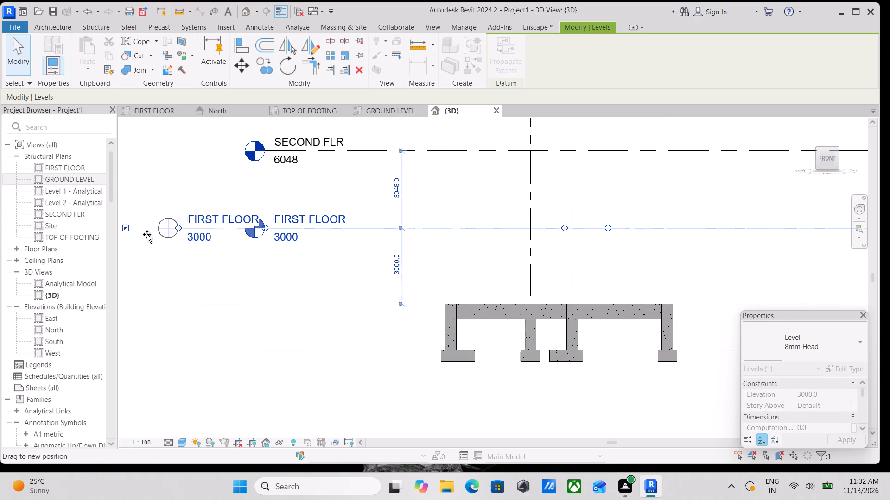
pyautogui.moveTo(147, 234); pyautogui.dragTo(59, 240)
pyautogui.moveTo(330, 209); pyautogui.dragTo(386, 258, button='middle')
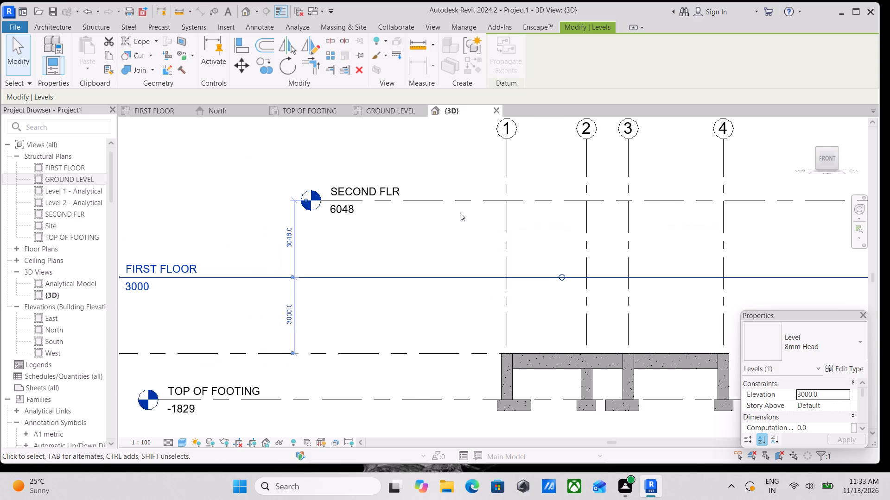
pyautogui.click(463, 198)
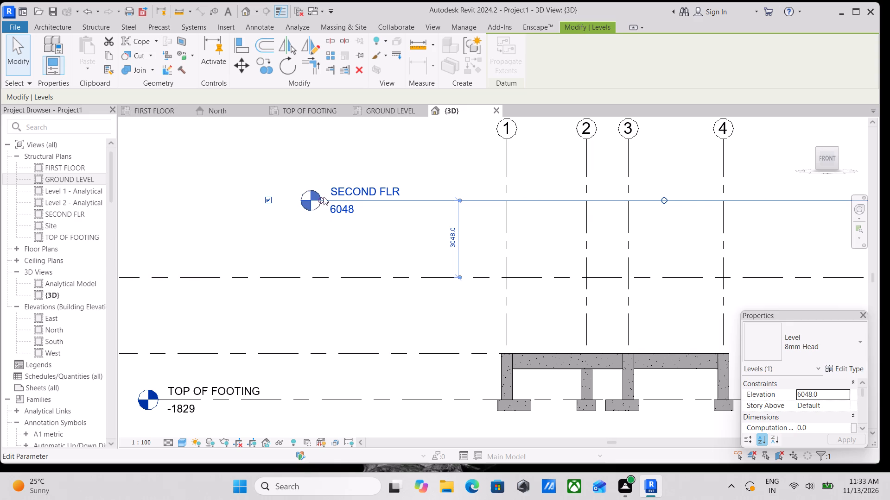
pyautogui.moveTo(318, 200); pyautogui.dragTo(32, 215)
# Copy all the ground-level columns, beams and slabs, without the footings, and paste them aligned to the FIRST FLOOR level.
pyautogui.scroll(-2, 338, 272)
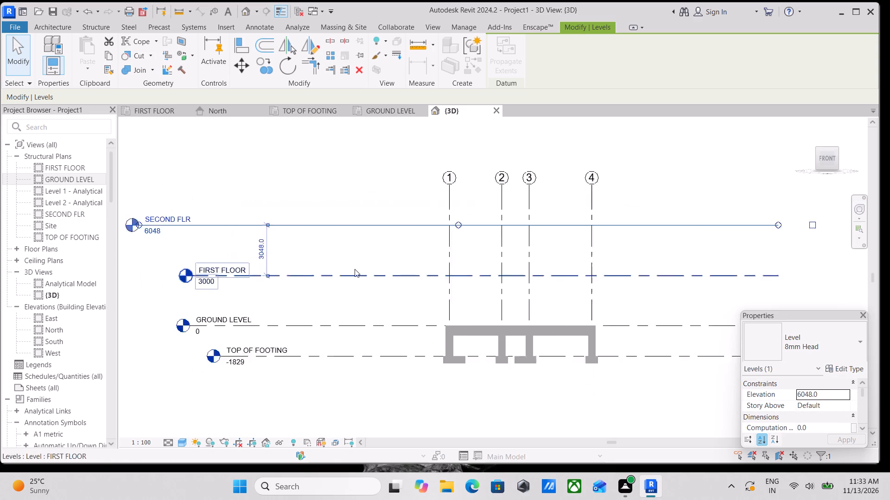
pyautogui.scroll(-3, 355, 269)
pyautogui.moveTo(378, 265); pyautogui.dragTo(300, 236, button='middle')
pyautogui.scroll(3, 387, 346)
pyautogui.scroll(3, 343, 281)
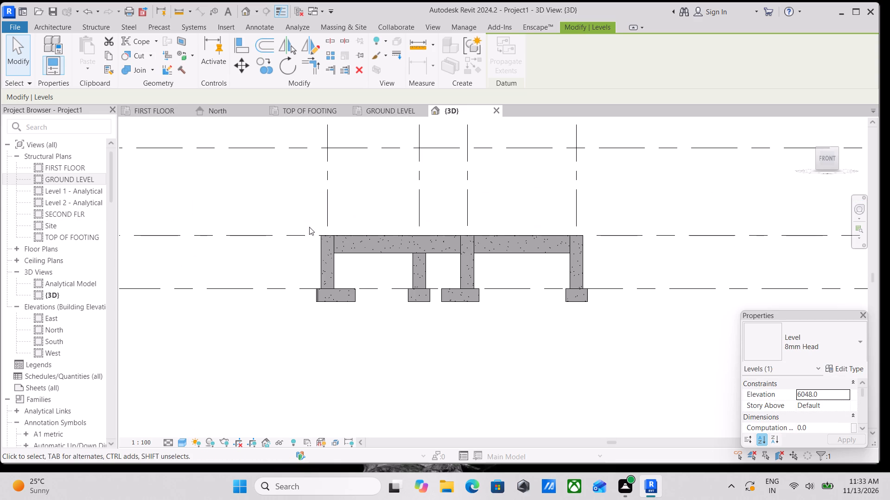
pyautogui.moveTo(303, 215); pyautogui.dragTo(443, 289)
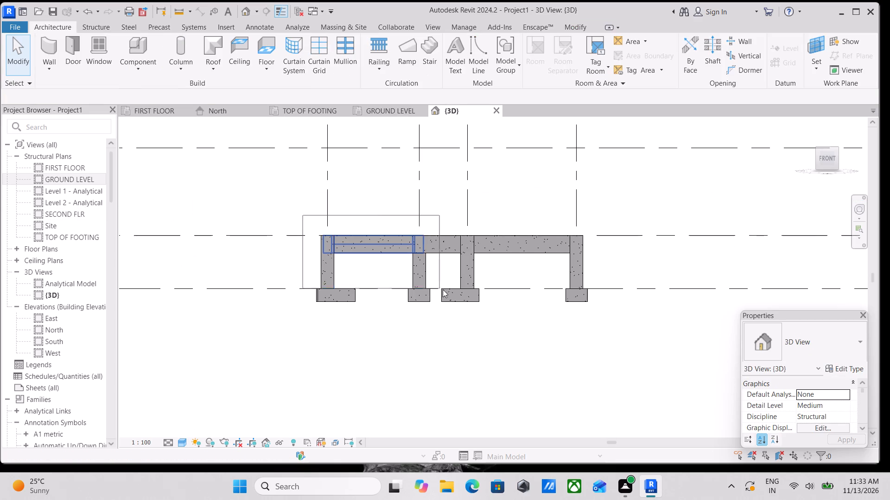
pyautogui.moveTo(443, 289); pyautogui.dragTo(602, 296)
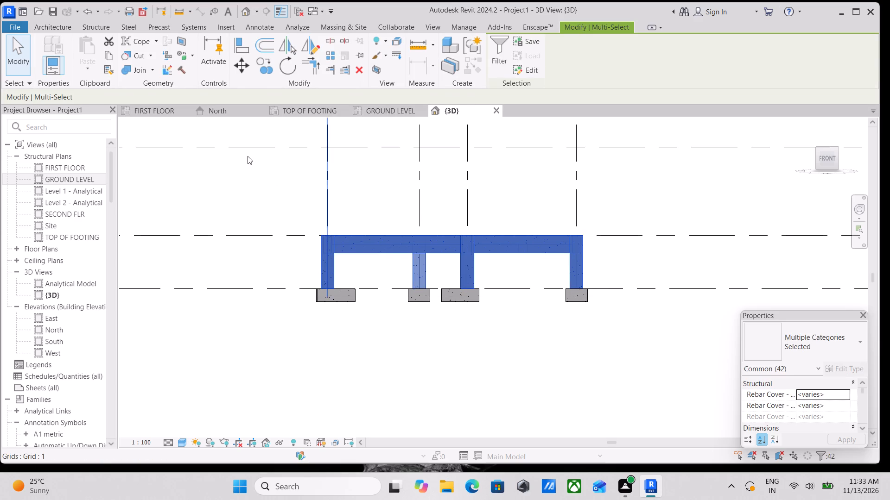
pyautogui.moveTo(248, 156); pyautogui.dragTo(261, 191, button='middle')
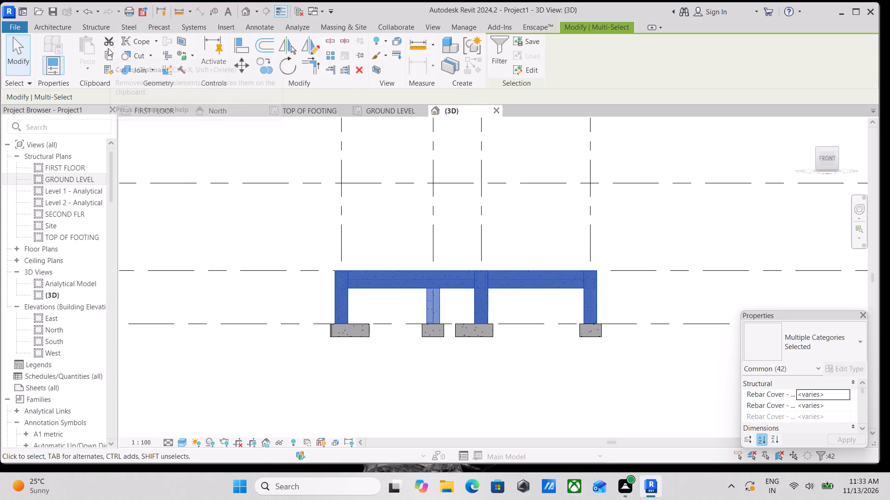
pyautogui.click(108, 48)
pyautogui.click(107, 56)
pyautogui.click(88, 67)
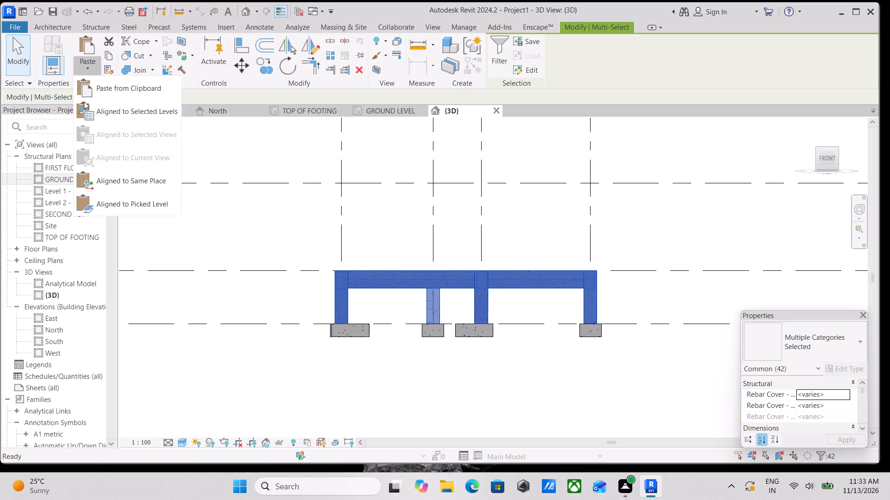
pyautogui.click(115, 110)
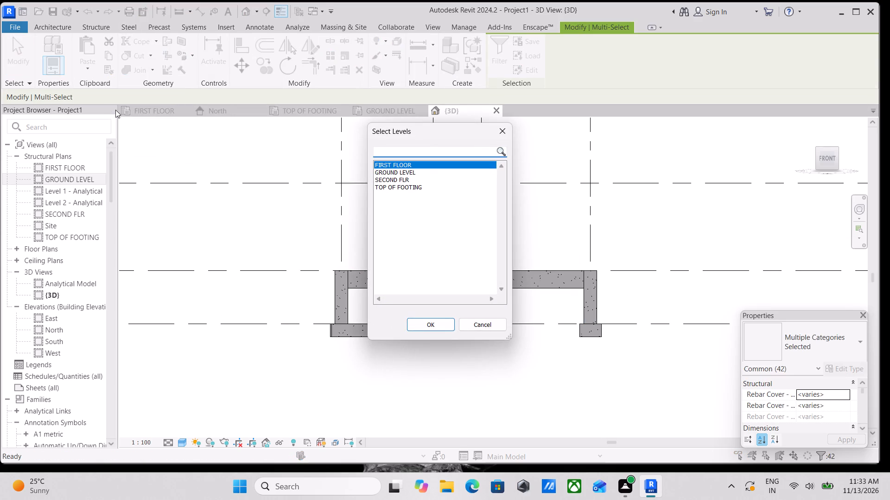
pyautogui.click(439, 324)
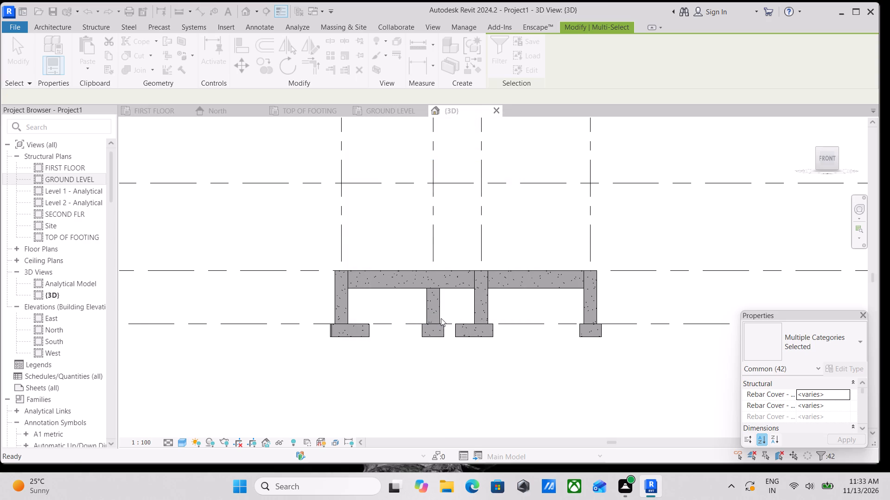
pyautogui.scroll(-2, 445, 315)
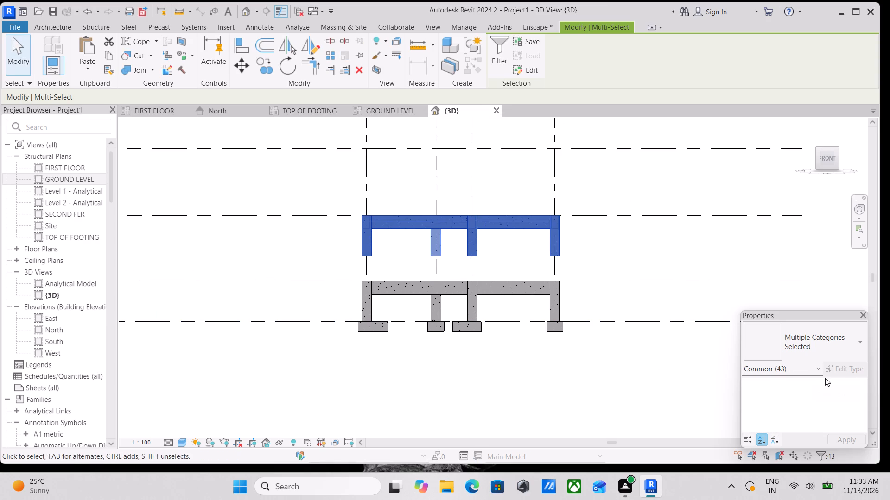
pyautogui.scroll(3, 828, 378)
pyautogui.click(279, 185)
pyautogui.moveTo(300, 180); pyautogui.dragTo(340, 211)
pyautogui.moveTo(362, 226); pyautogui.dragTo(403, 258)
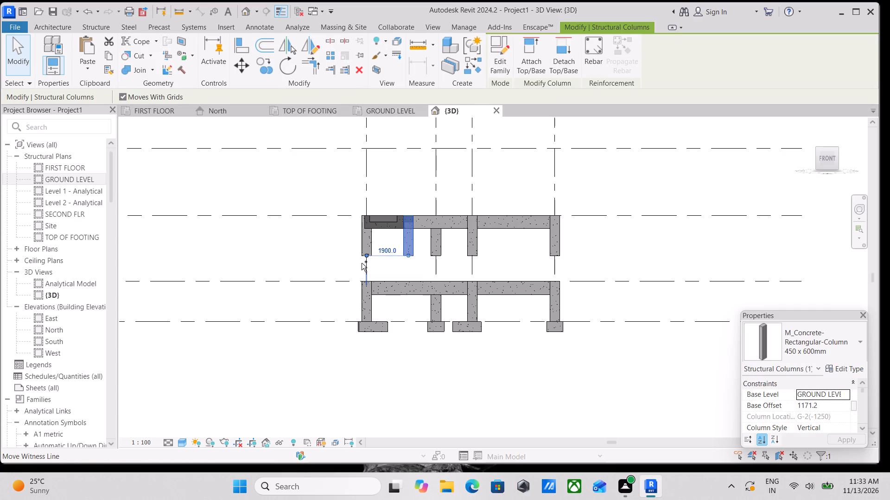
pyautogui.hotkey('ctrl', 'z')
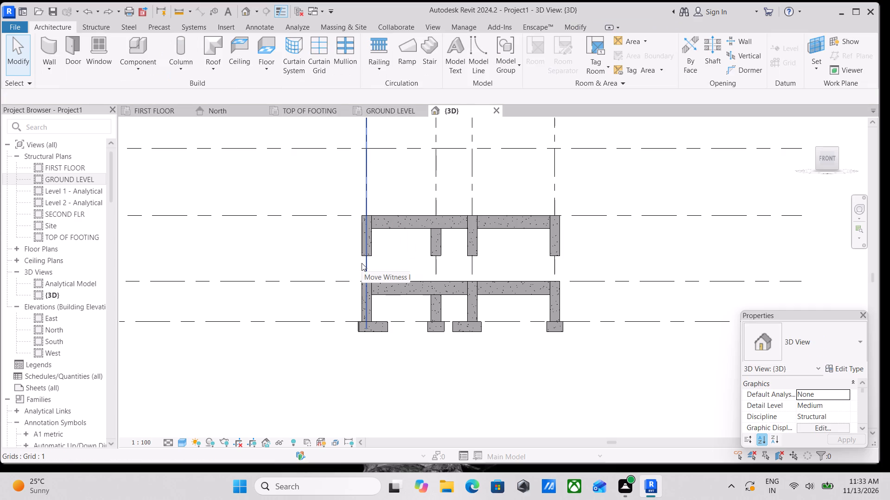
# Select all the copied columns, beams and slabs at the FIRST FLOOR level.
pyautogui.moveTo(321, 183); pyautogui.dragTo(456, 259)
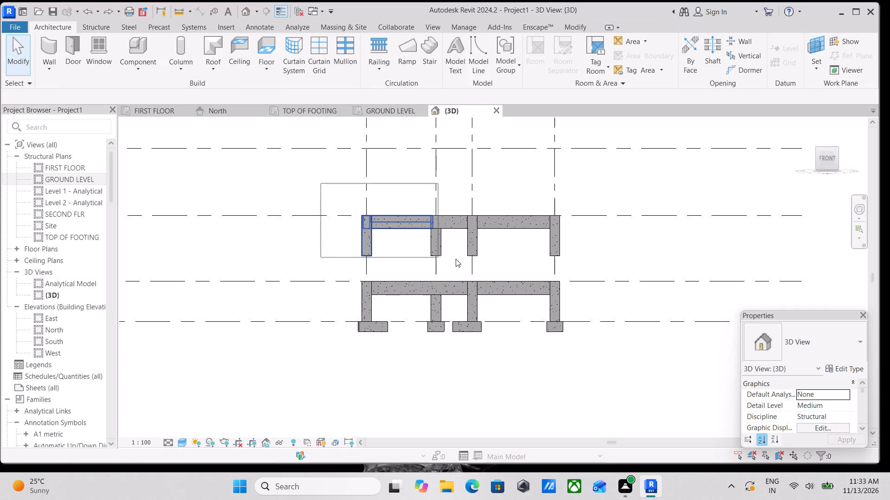
pyautogui.moveTo(456, 259); pyautogui.dragTo(610, 272)
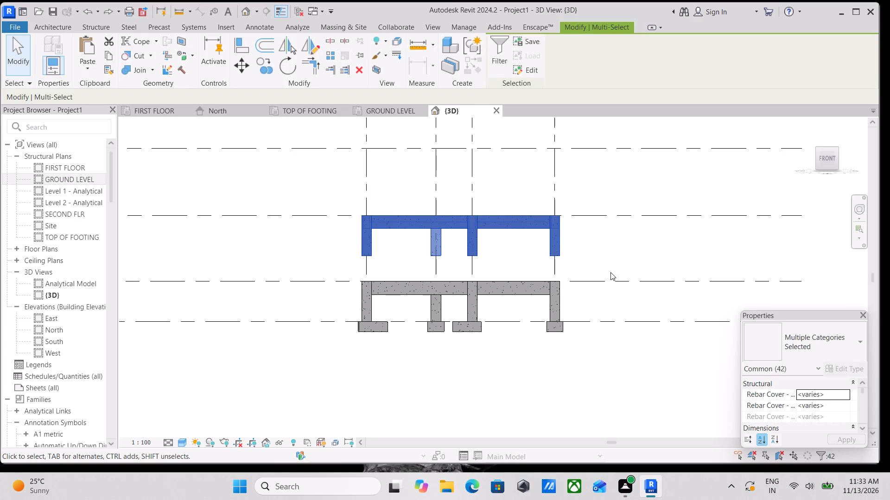
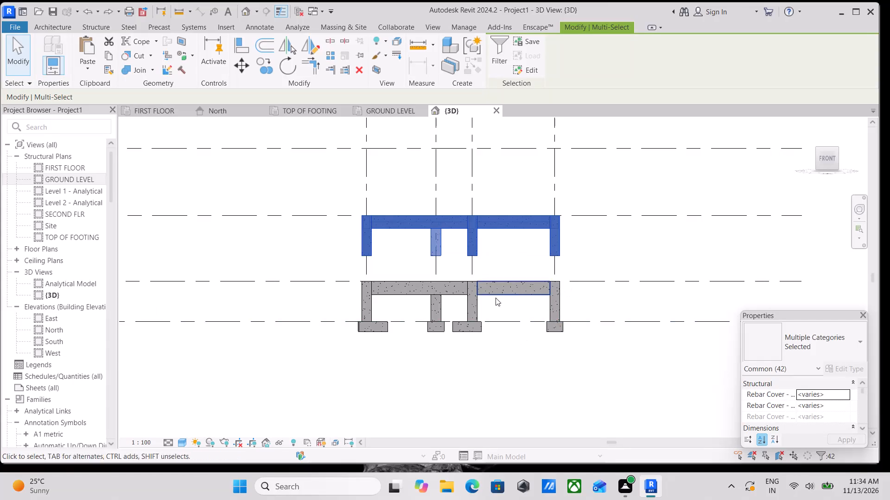
# Filter the selection at the FIRST FLOOR level down to Structural Columns, excluding the floors and all structural framing.
pyautogui.scroll(1, 477, 231)
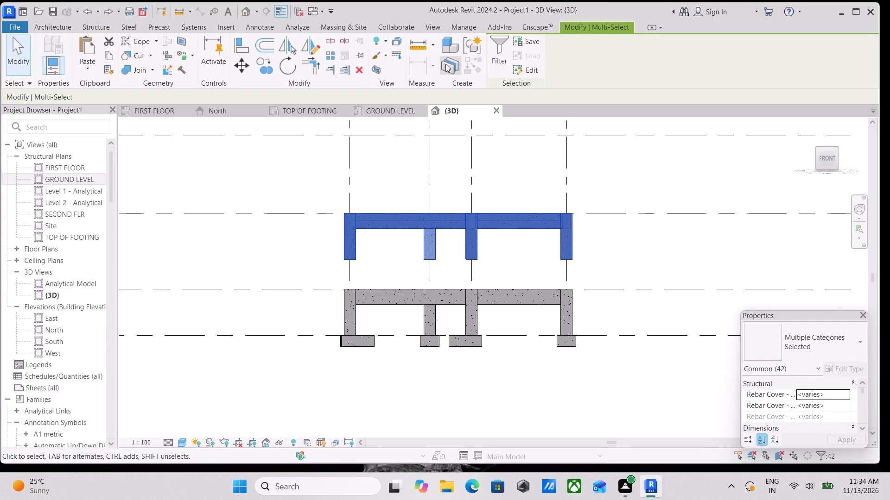
pyautogui.click(495, 45)
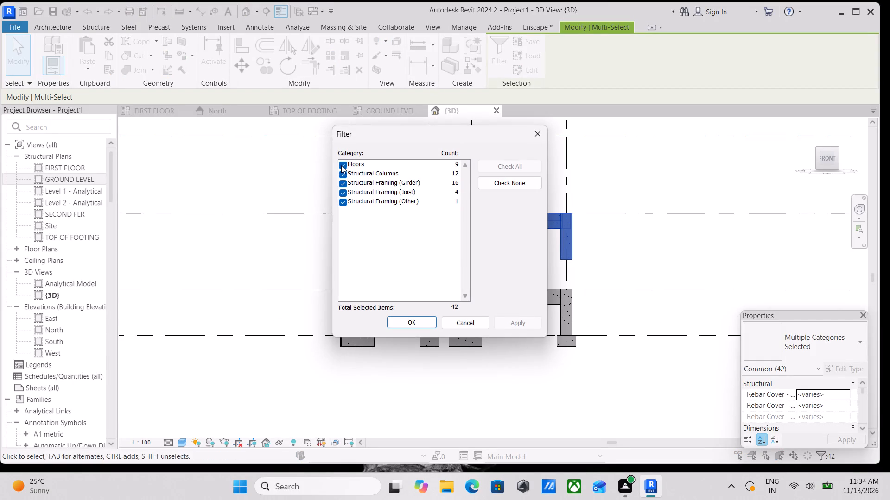
pyautogui.click(341, 166)
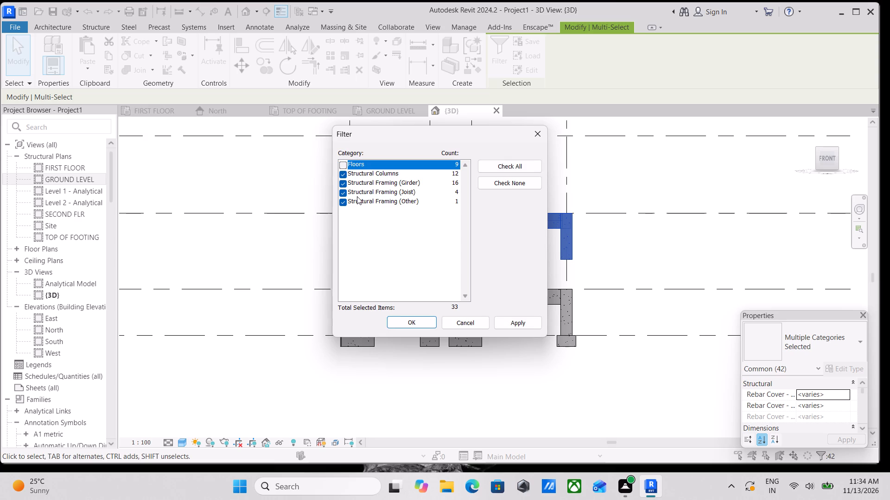
pyautogui.click(340, 182)
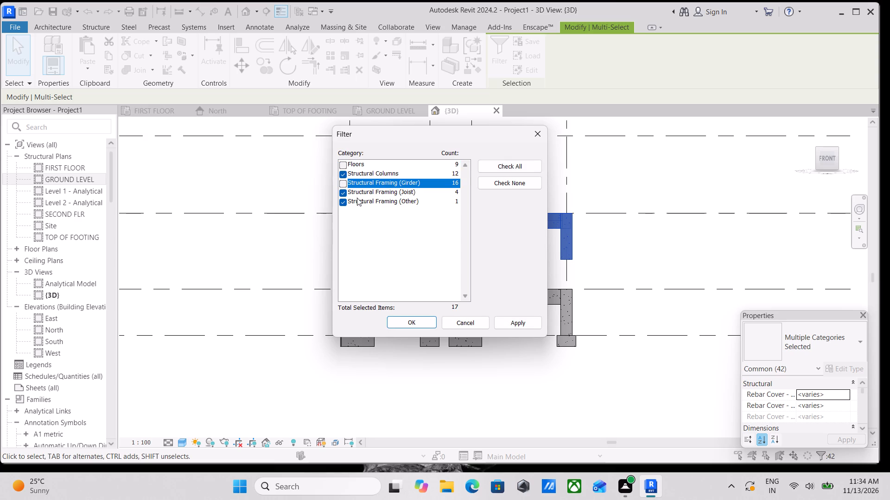
pyautogui.click(345, 191)
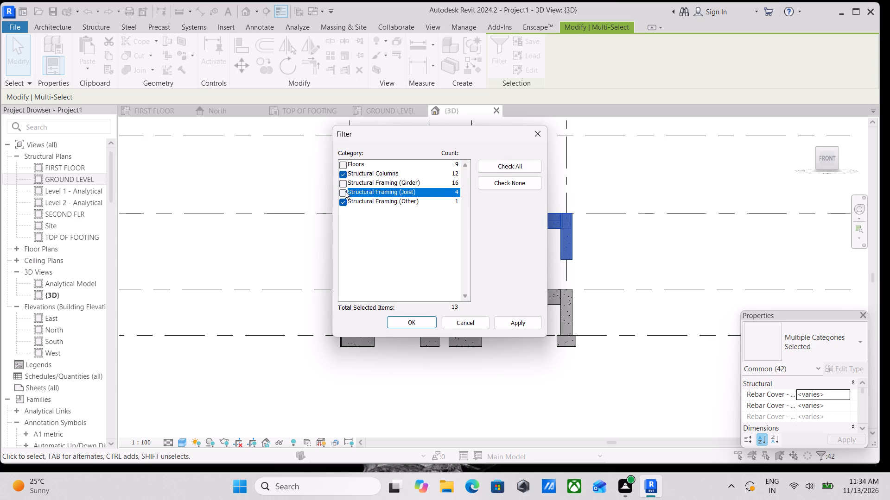
pyautogui.click(342, 199)
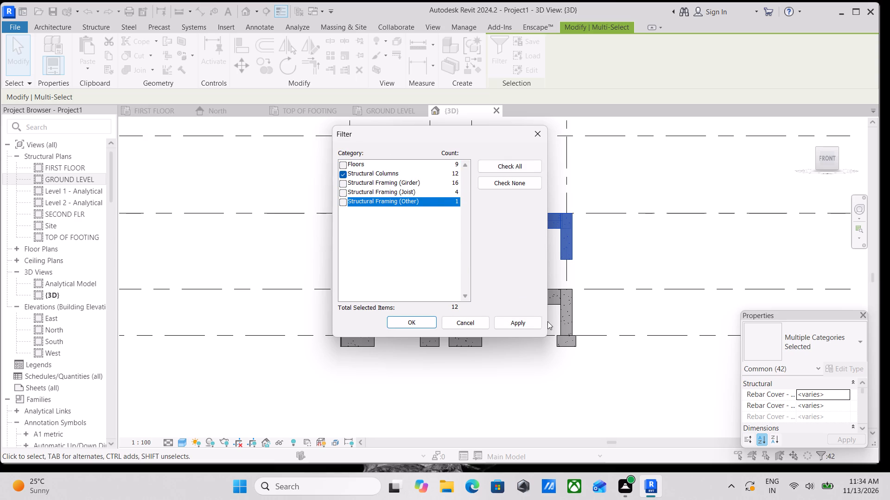
pyautogui.click(514, 323)
pyautogui.click(418, 321)
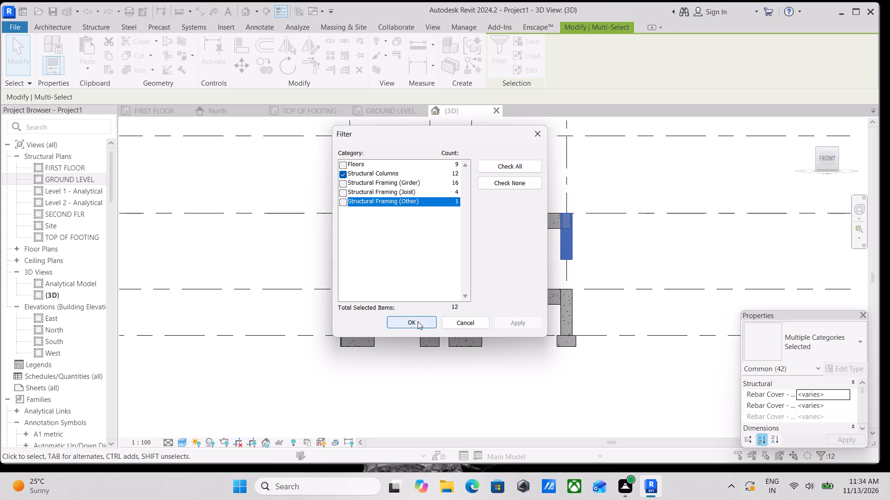
# Set the Base Offset of the selected first-floor columns to 0 so they start at GROUND LEVEL.
pyautogui.scroll(2, 508, 259)
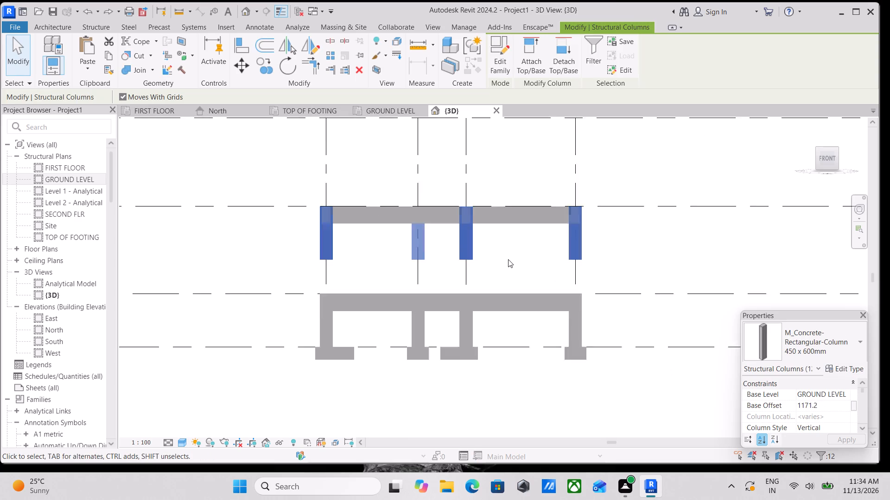
pyautogui.scroll(1, 508, 259)
pyautogui.scroll(-1, 737, 286)
pyautogui.click(829, 406)
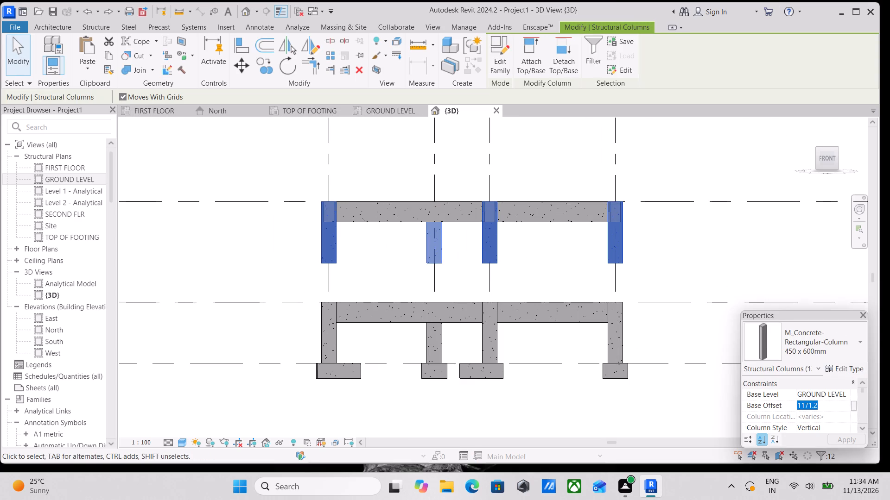
pyautogui.press('0')
pyautogui.press('Return')
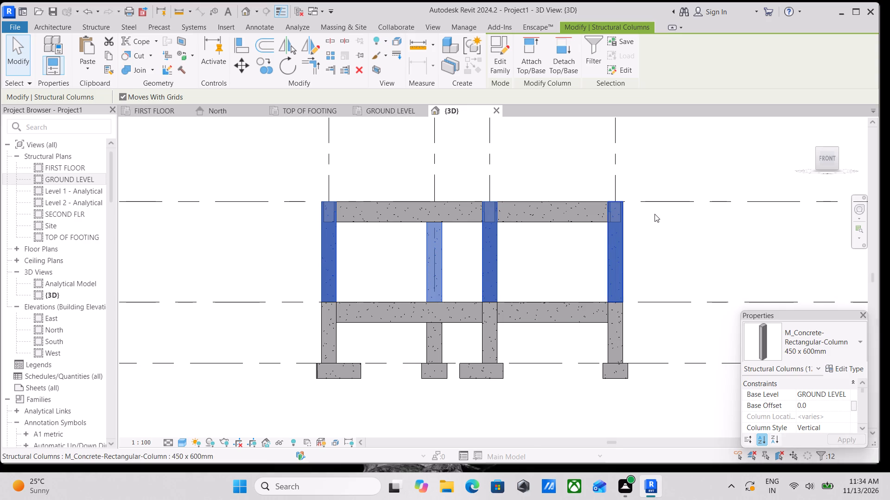
pyautogui.moveTo(643, 255); pyautogui.dragTo(490, 268, button='middle')
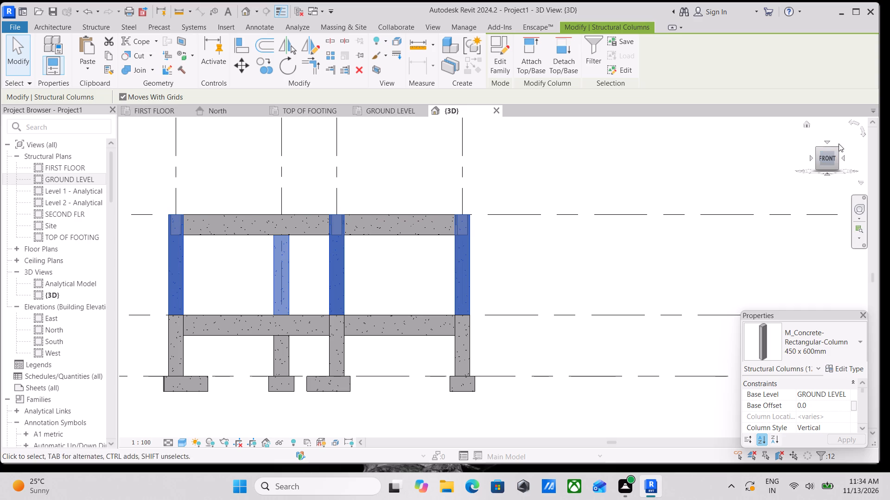
pyautogui.click(838, 148)
pyautogui.moveTo(501, 282); pyautogui.dragTo(548, 266, button='middle')
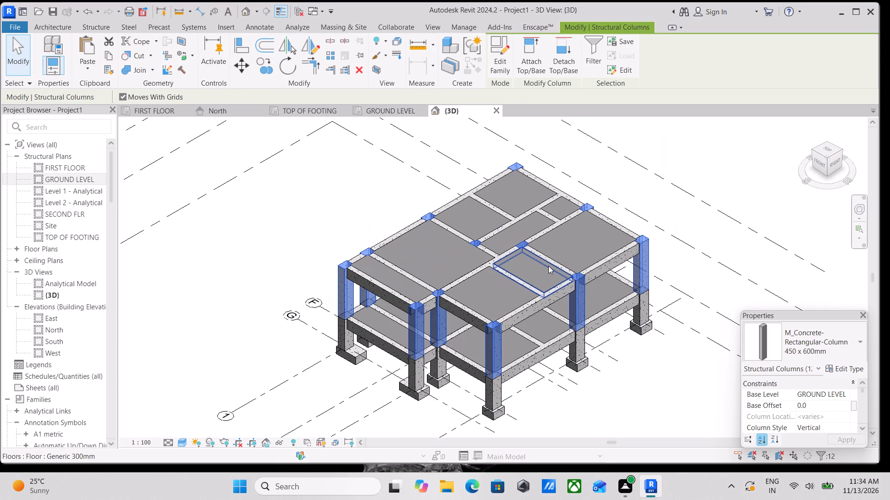
pyautogui.press('Escape')
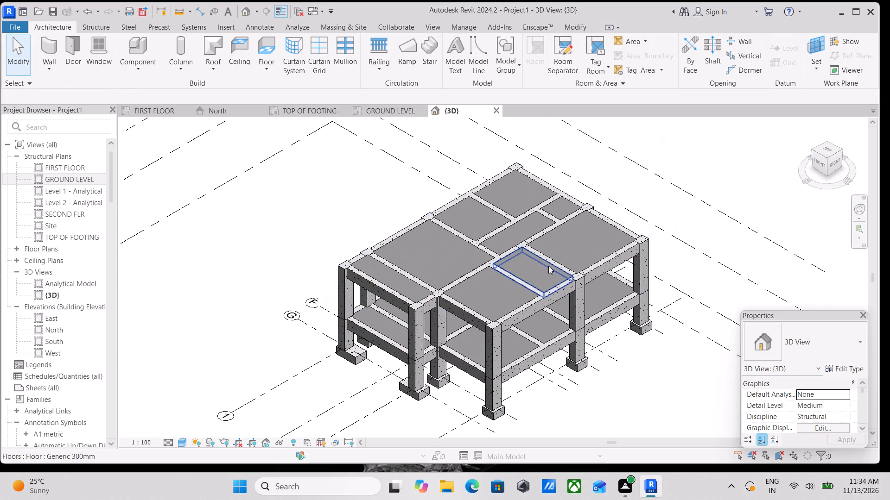
# Examine the two-storey frame in 3D, checking the column, beam and footing connections along the grid G end.
pyautogui.scroll(-3, 401, 341)
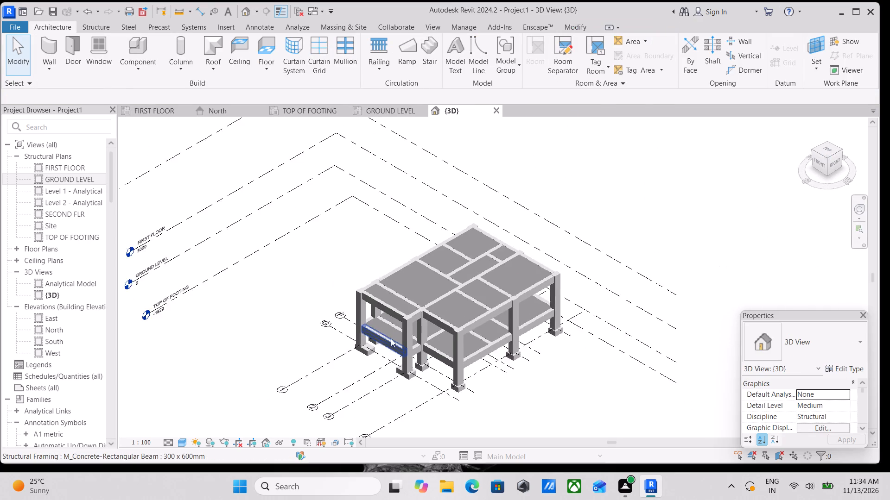
pyautogui.scroll(3, 396, 341)
pyautogui.scroll(3, 462, 328)
pyautogui.moveTo(465, 342); pyautogui.dragTo(359, 265, button='middle')
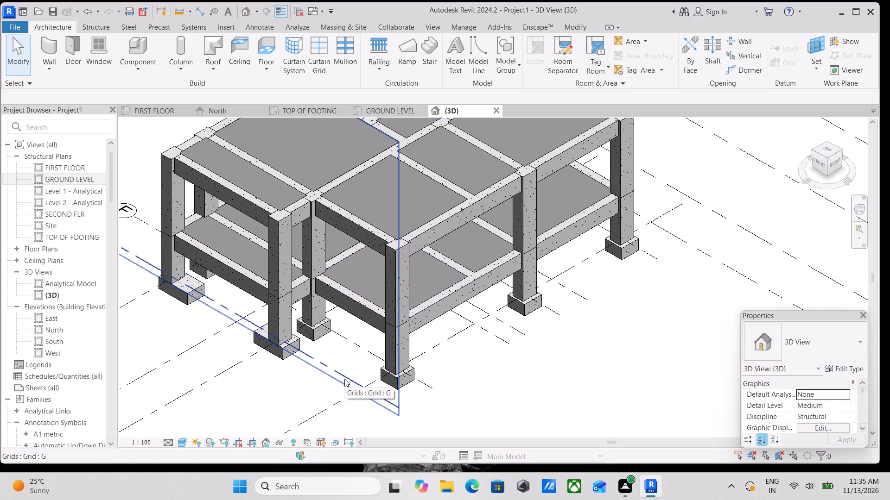
pyautogui.scroll(-3, 344, 379)
pyautogui.scroll(-3, 393, 351)
pyautogui.scroll(8, 420, 308)
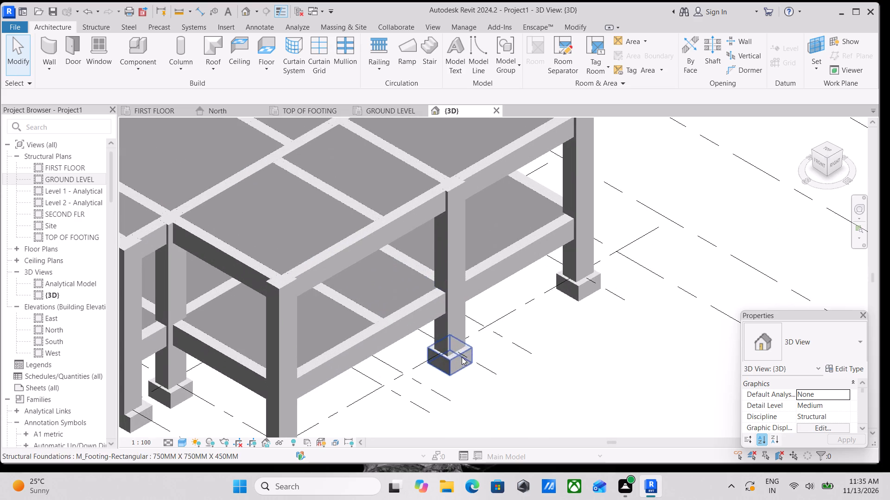
pyautogui.scroll(4, 337, 289)
pyautogui.scroll(-13, 425, 351)
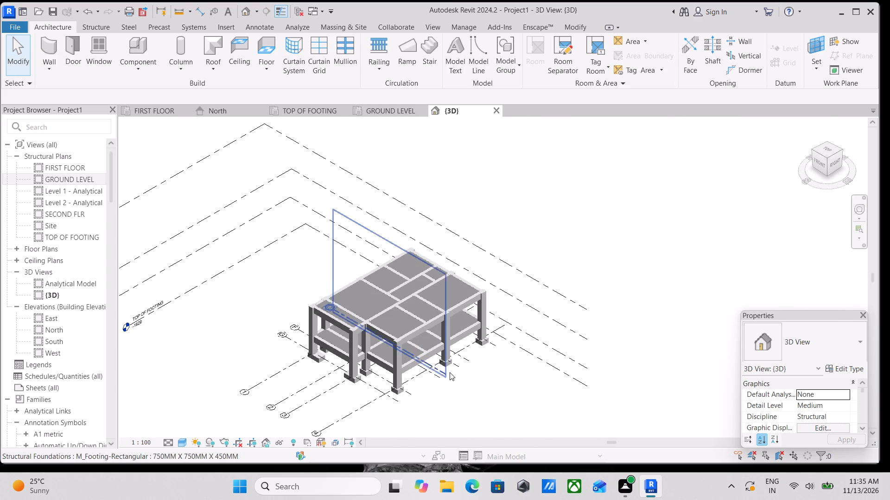
pyautogui.scroll(8, 450, 372)
pyautogui.scroll(4, 329, 313)
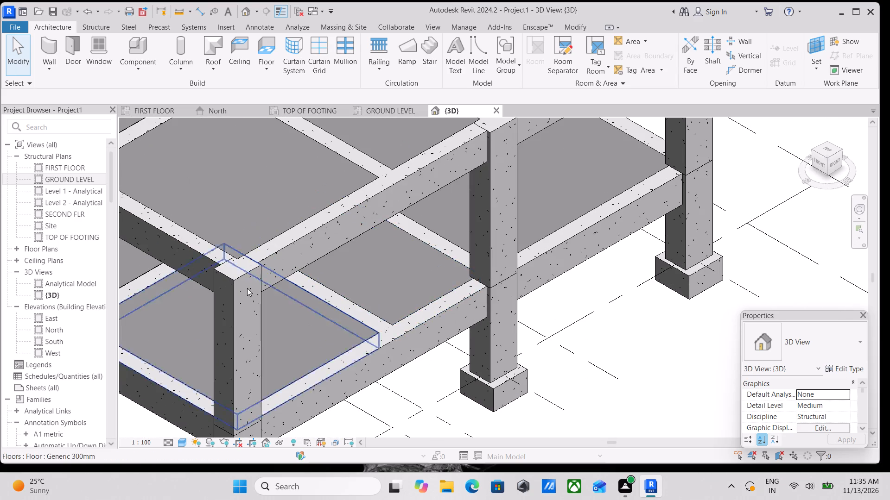
pyautogui.moveTo(247, 288); pyautogui.dragTo(387, 262, button='middle')
pyautogui.scroll(-5, 387, 263)
pyautogui.moveTo(408, 263); pyautogui.dragTo(448, 264, button='middle')
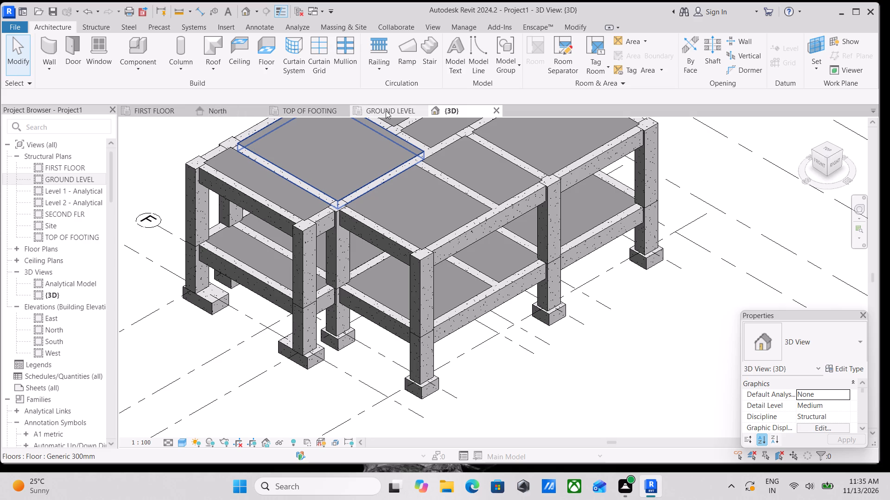
# Examine the GROUND LEVEL and TOP OF FOOTING plans, focusing on the column and footing at grids A and 1.
pyautogui.click(386, 111)
pyautogui.scroll(3, 315, 209)
pyautogui.moveTo(322, 196); pyautogui.dragTo(267, 229, button='middle')
pyautogui.scroll(4, 266, 217)
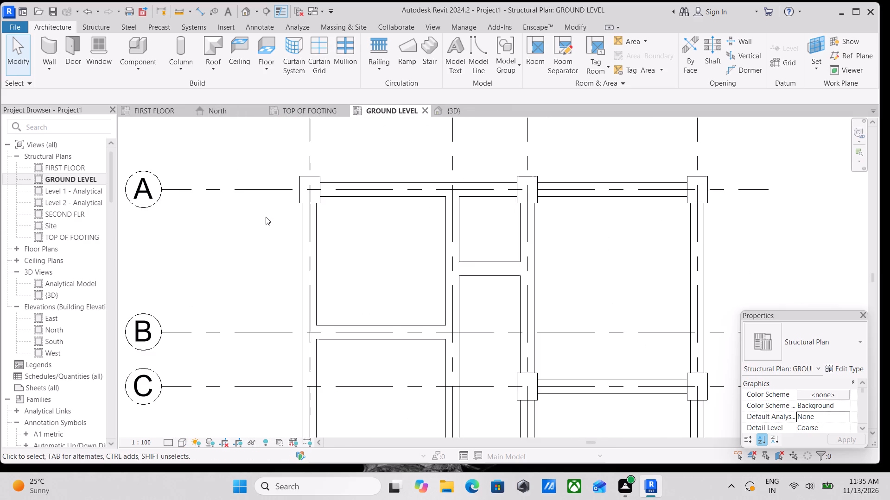
pyautogui.moveTo(266, 217); pyautogui.dragTo(238, 256, button='middle')
pyautogui.click(310, 113)
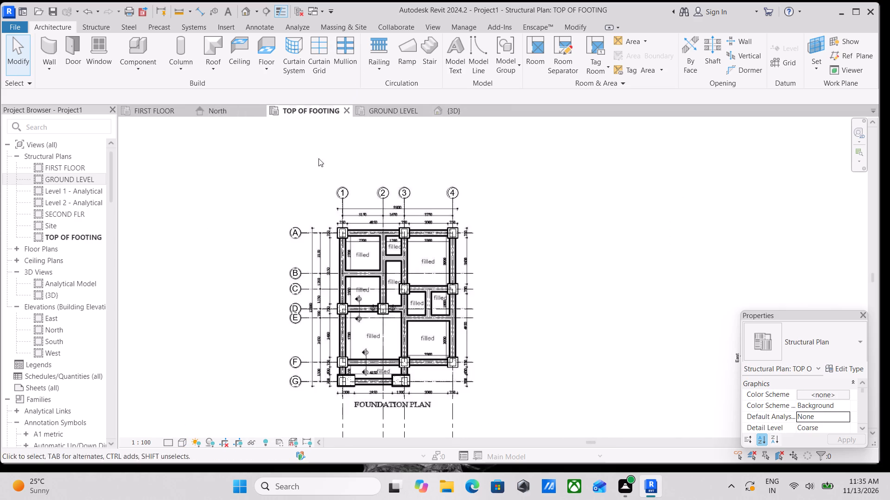
pyautogui.scroll(6, 369, 290)
pyautogui.moveTo(329, 238); pyautogui.dragTo(322, 313, button='middle')
pyautogui.scroll(1, 324, 283)
pyautogui.scroll(3, 311, 239)
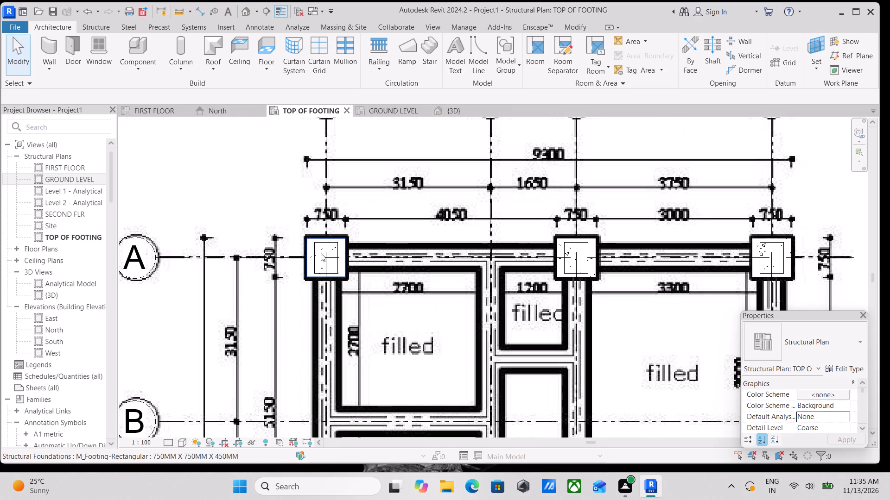
pyautogui.scroll(2, 319, 292)
pyautogui.moveTo(272, 298); pyautogui.dragTo(245, 322, button='middle')
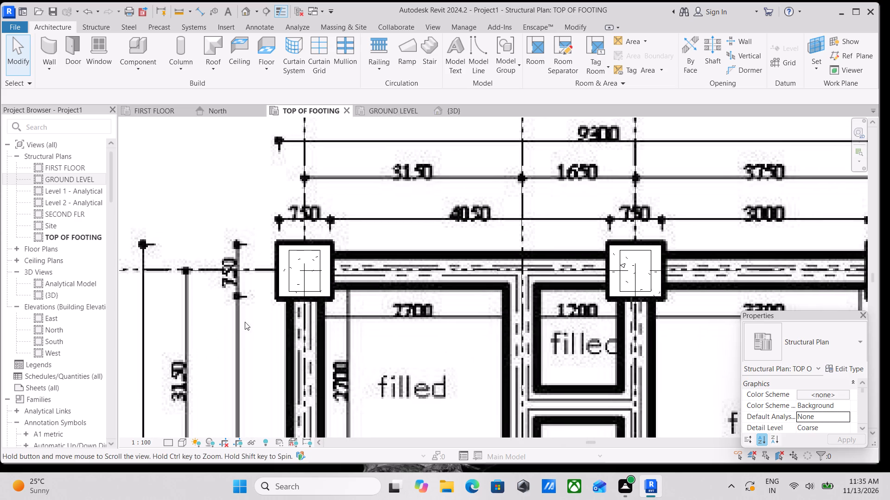
pyautogui.moveTo(245, 322); pyautogui.dragTo(245, 322, button='middle')
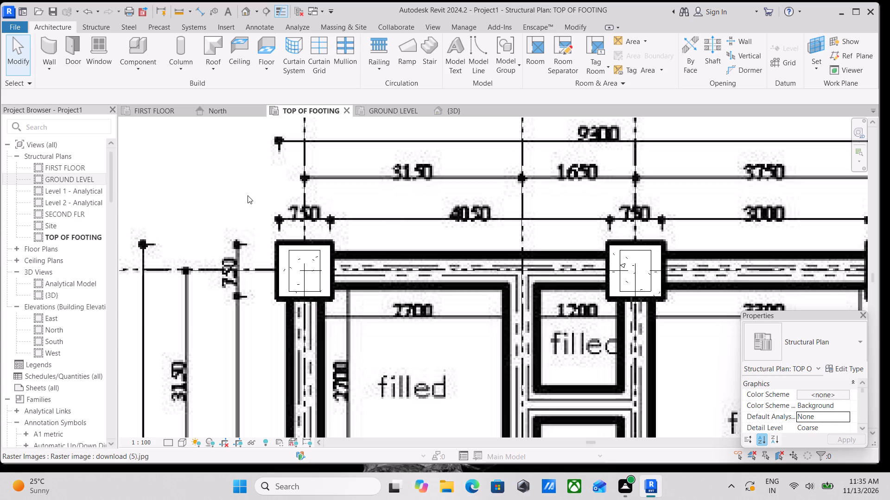
pyautogui.scroll(-3, 248, 195)
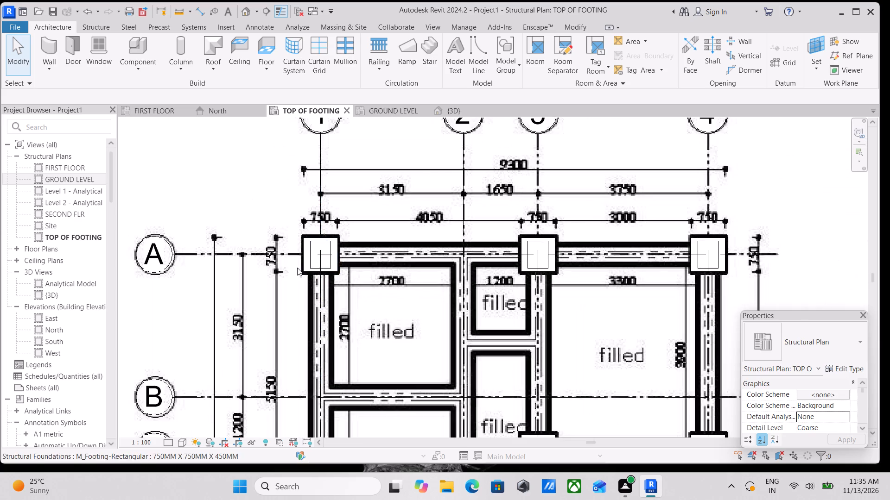
pyautogui.scroll(7, 297, 268)
pyautogui.moveTo(296, 272); pyautogui.dragTo(292, 286, button='middle')
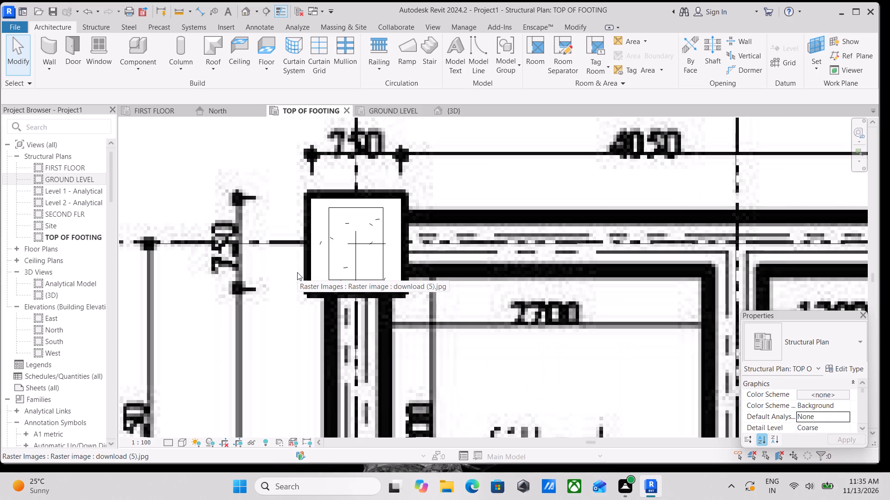
pyautogui.scroll(-1, 302, 290)
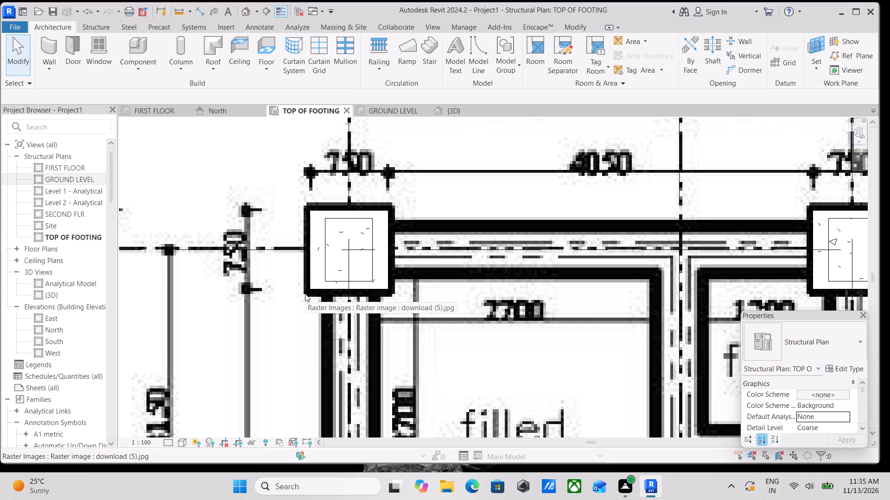
pyautogui.scroll(3, 306, 241)
pyautogui.moveTo(308, 237); pyautogui.dragTo(254, 241, button='middle')
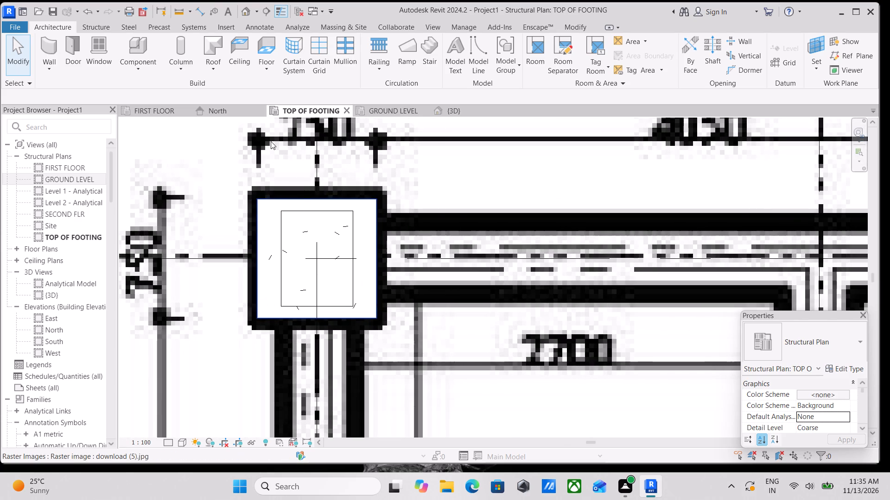
# Draw a very short horizontal building section on the TOP OF FOOTING plan, just outside the footing at grids A and 1.
pyautogui.click(269, 12)
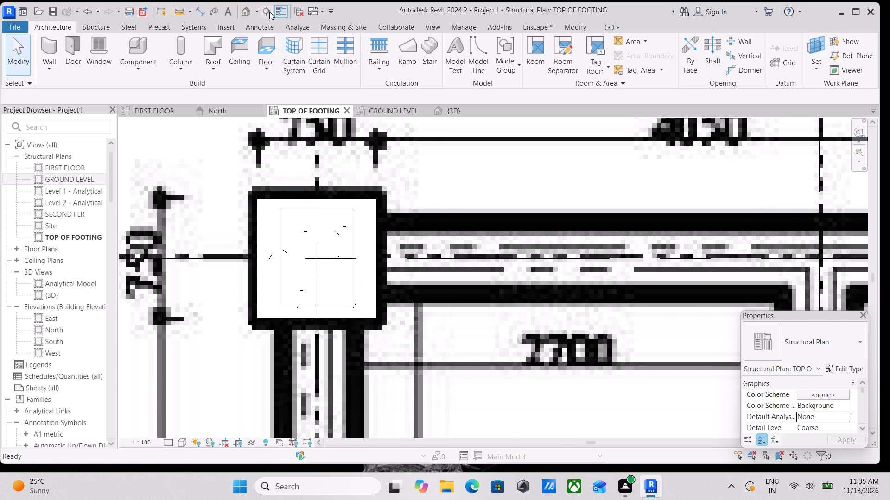
pyautogui.scroll(-13, 238, 287)
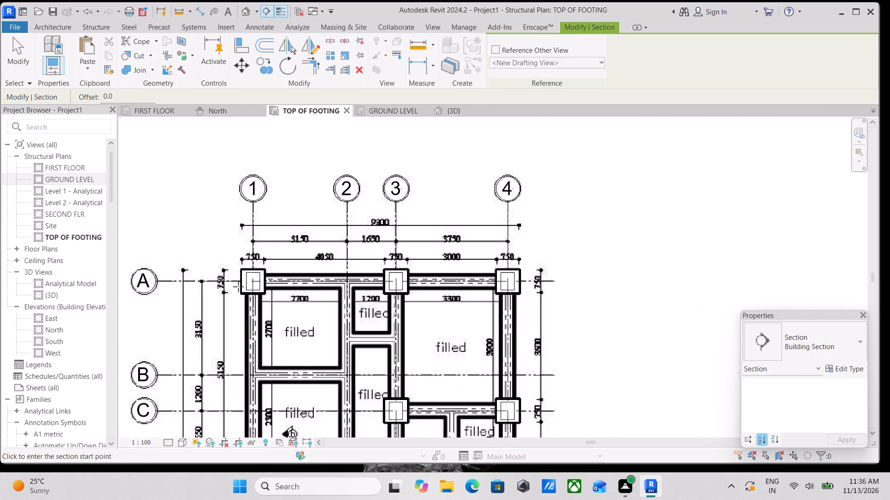
pyautogui.scroll(-1, 245, 301)
pyautogui.moveTo(247, 298); pyautogui.dragTo(330, 260, button='middle')
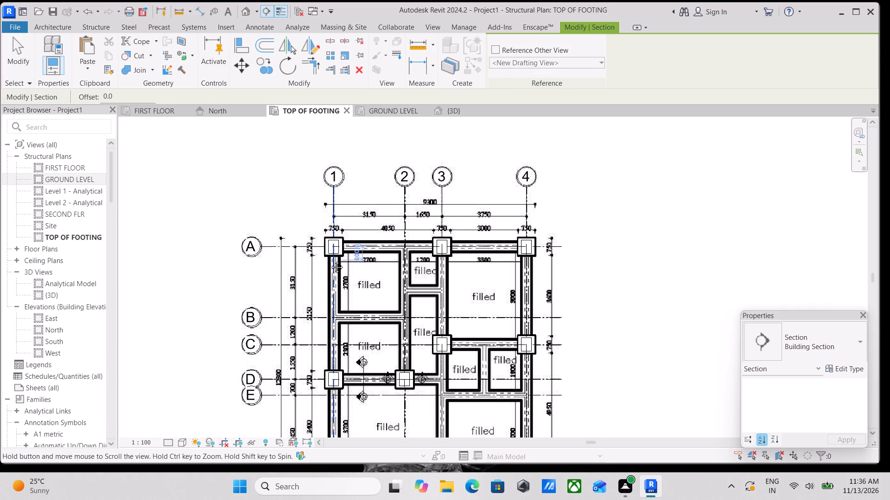
pyautogui.moveTo(330, 260); pyautogui.dragTo(313, 316, button='middle')
pyautogui.scroll(11, 293, 303)
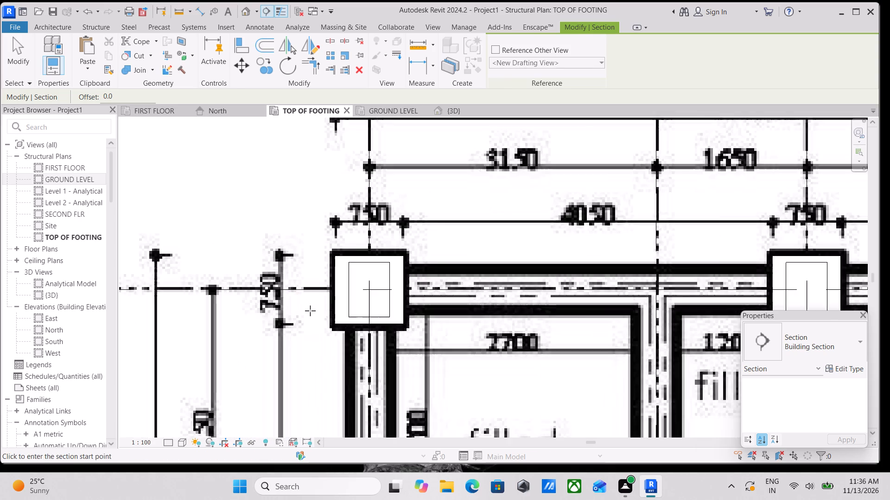
pyautogui.click(310, 311)
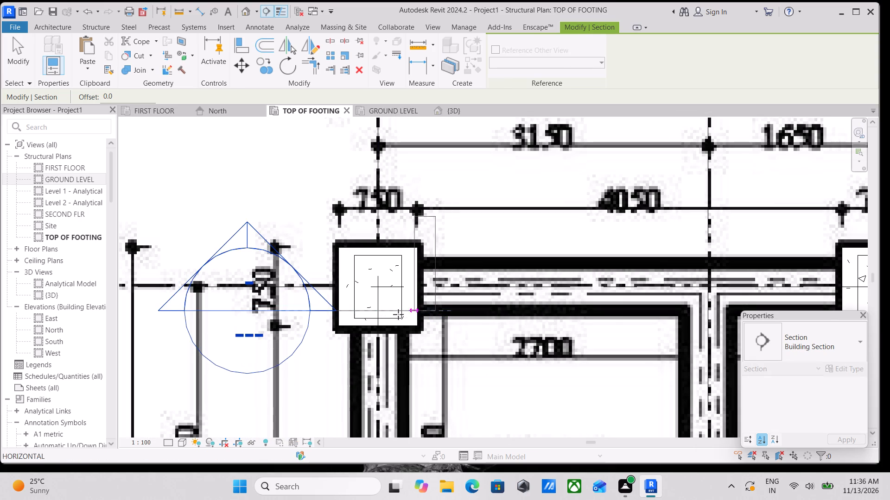
pyautogui.click(315, 310)
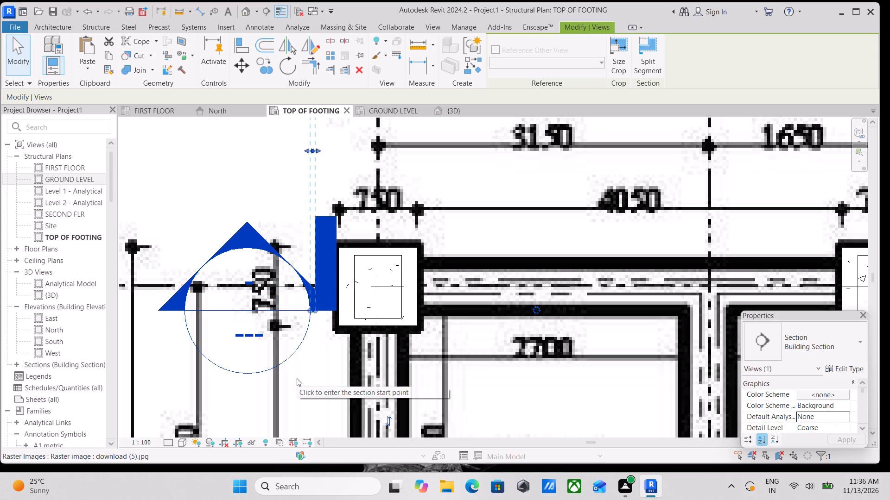
pyautogui.press('Escape')
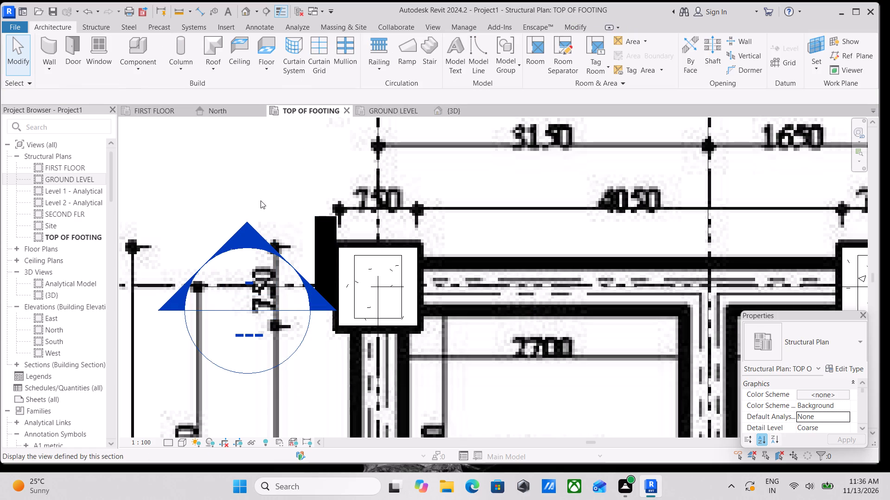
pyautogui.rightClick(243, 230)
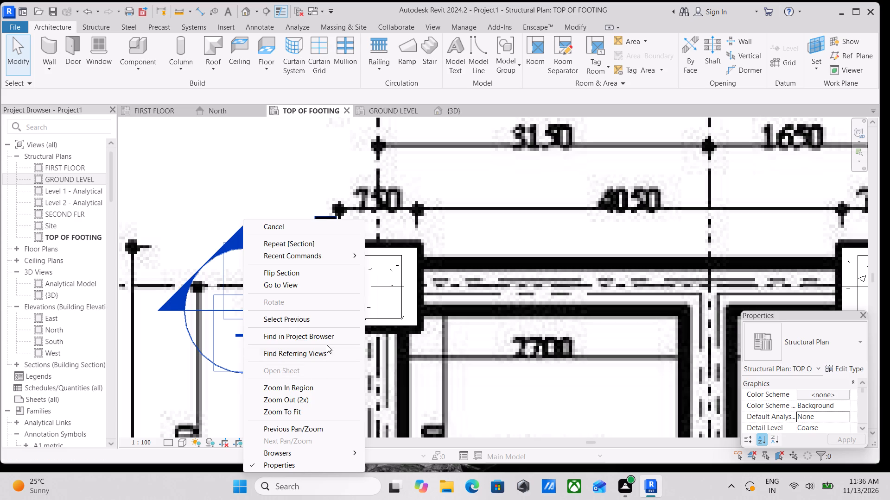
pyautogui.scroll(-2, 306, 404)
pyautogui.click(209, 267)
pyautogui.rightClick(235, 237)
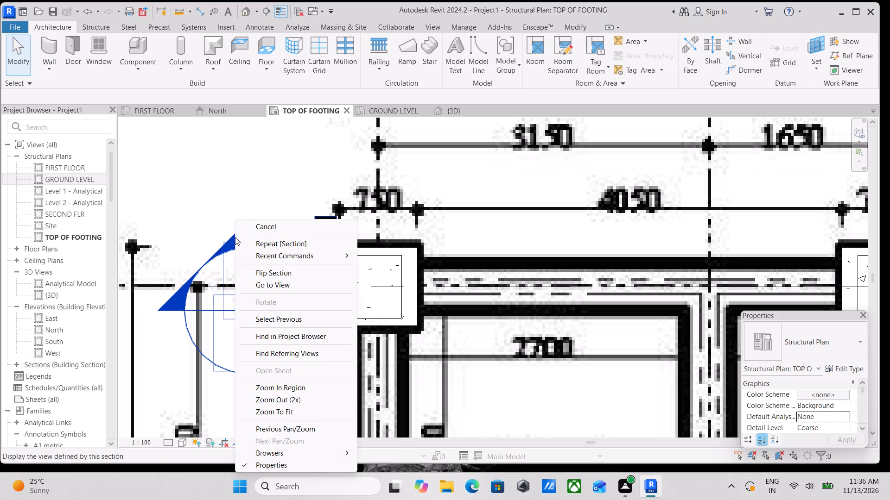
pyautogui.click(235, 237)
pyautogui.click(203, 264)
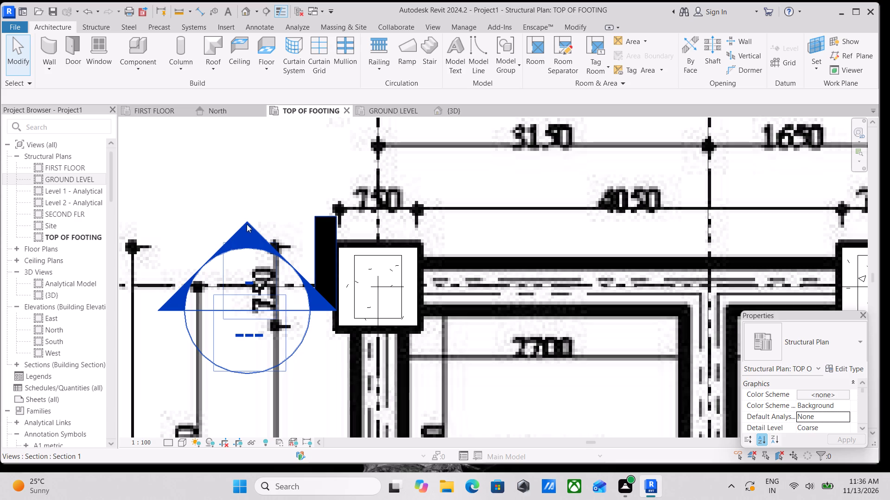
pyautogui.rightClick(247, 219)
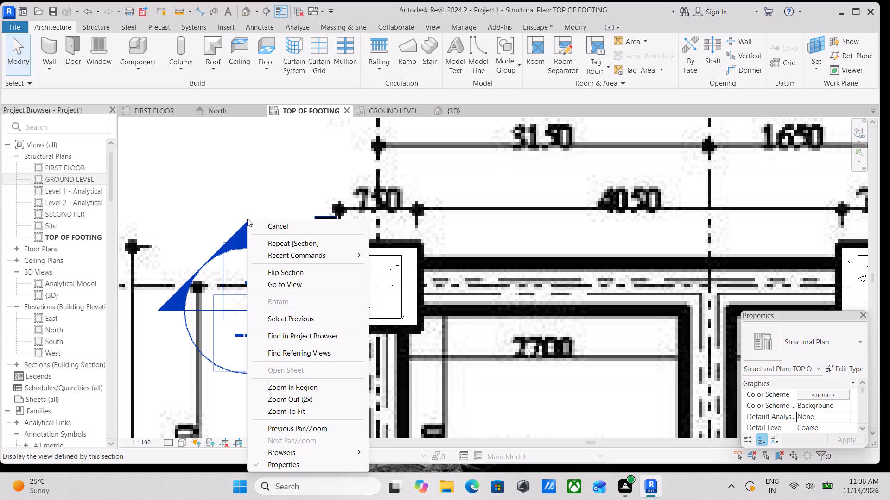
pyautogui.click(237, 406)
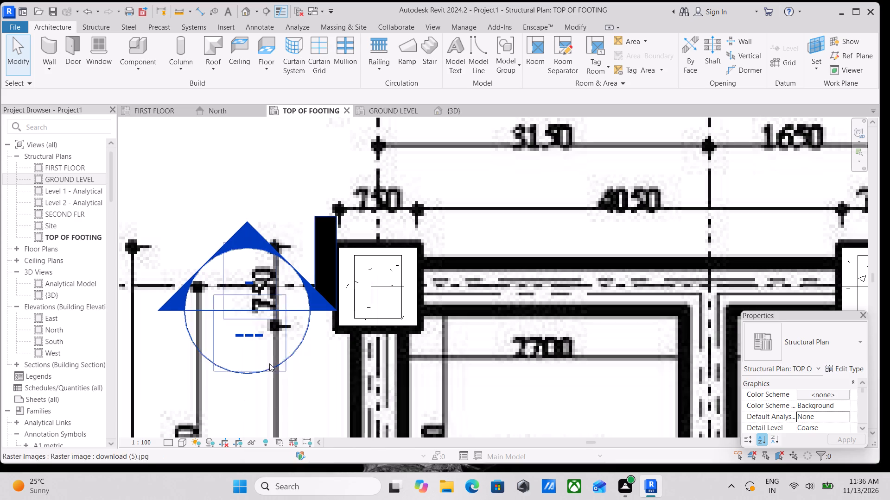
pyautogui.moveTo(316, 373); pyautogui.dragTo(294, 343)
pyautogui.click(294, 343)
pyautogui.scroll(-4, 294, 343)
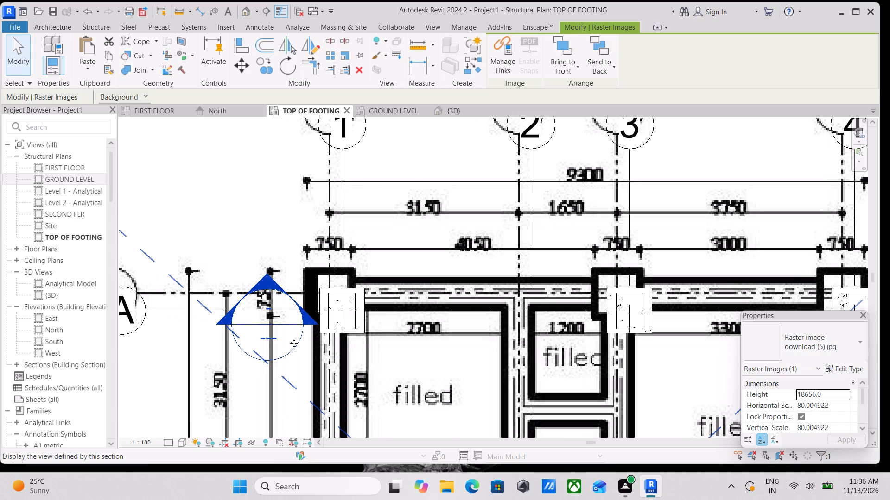
# Undo the plan image shift and the short section drawn beside the footing at grids A and 1.
pyautogui.hotkey('ctrl', 'z')
pyautogui.hotkey('ctrl', 'z')
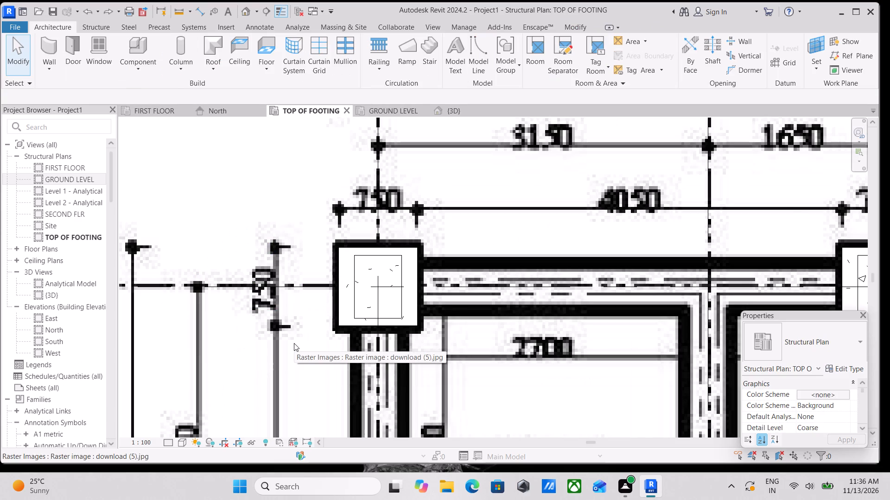
# Draw a horizontal building section along the lower edge of the footing at grids A and 1, from just outside it to beyond its far side.
pyautogui.scroll(-4, 296, 340)
pyautogui.moveTo(299, 320); pyautogui.dragTo(293, 346, button='middle')
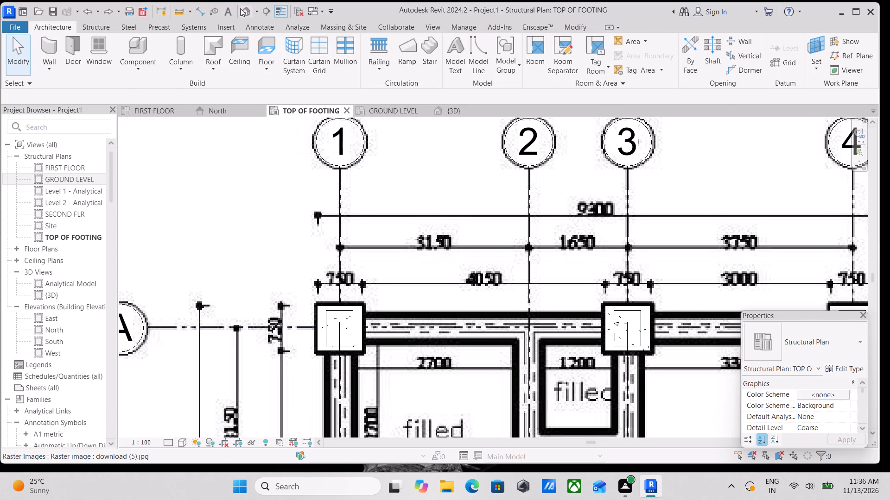
pyautogui.click(267, 8)
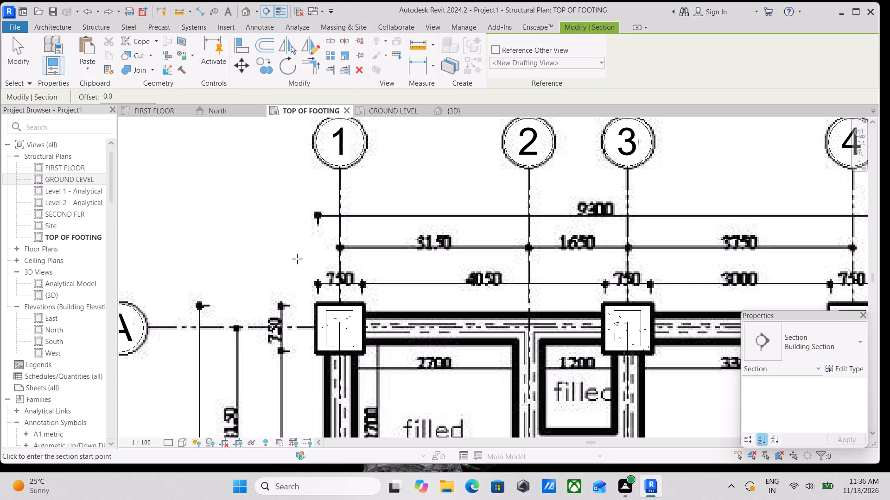
pyautogui.scroll(3, 338, 331)
pyautogui.moveTo(270, 295); pyautogui.dragTo(248, 240, button='middle')
pyautogui.scroll(4, 247, 287)
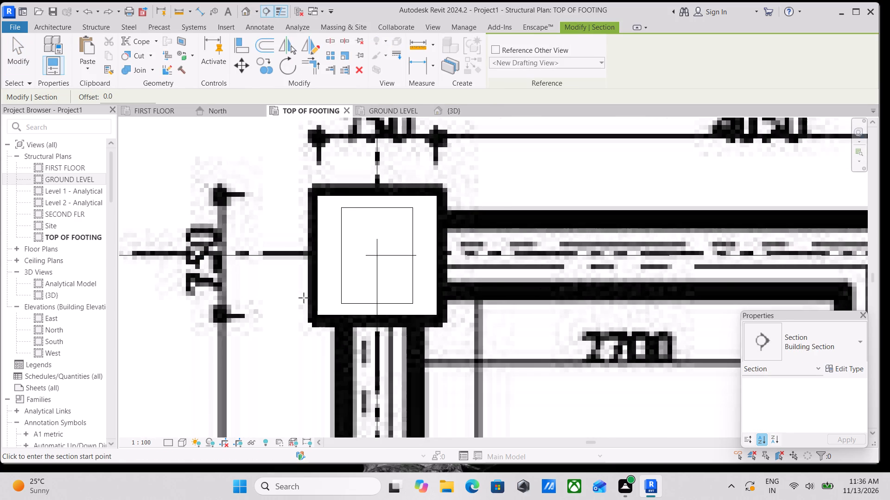
pyautogui.scroll(5, 307, 315)
pyautogui.click(289, 320)
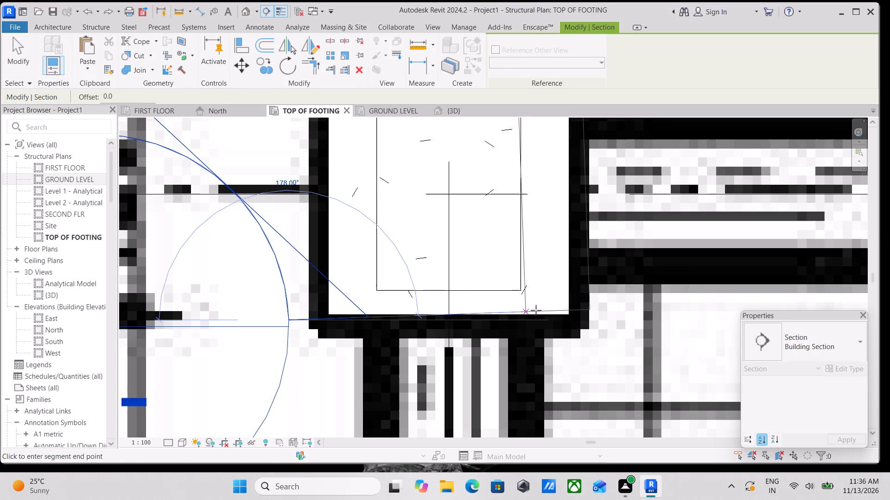
pyautogui.scroll(-3, 643, 311)
pyautogui.moveTo(643, 311); pyautogui.dragTo(512, 322, button='middle')
pyautogui.click(552, 321)
# Shorten the section's tail end and tighten its side and depth extents around the footing at grids A and 1.
pyautogui.scroll(-3, 515, 321)
pyautogui.moveTo(510, 321); pyautogui.dragTo(510, 339, button='middle')
pyautogui.moveTo(536, 243); pyautogui.dragTo(490, 262)
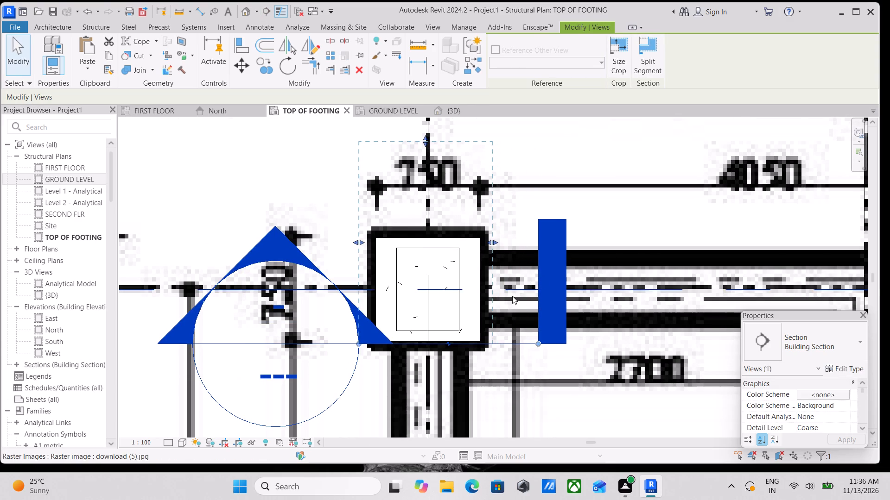
pyautogui.moveTo(540, 347); pyautogui.dragTo(508, 349)
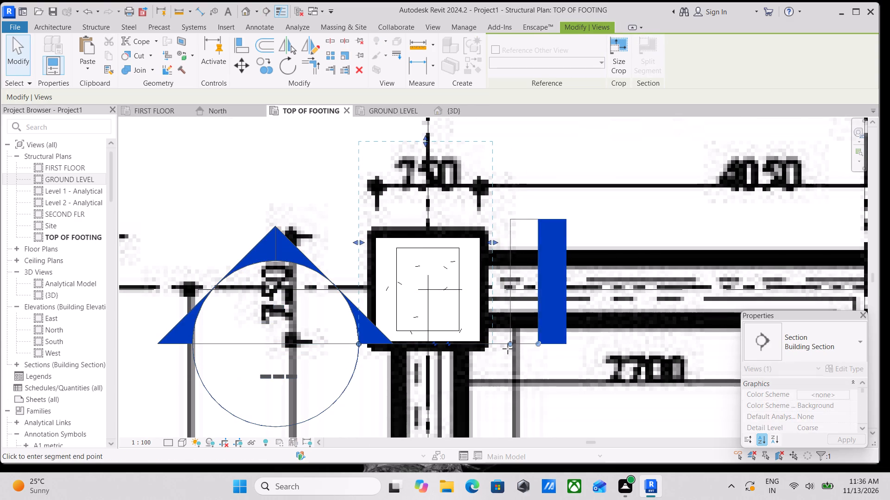
pyautogui.moveTo(508, 349); pyautogui.dragTo(503, 350)
pyautogui.scroll(3, 495, 293)
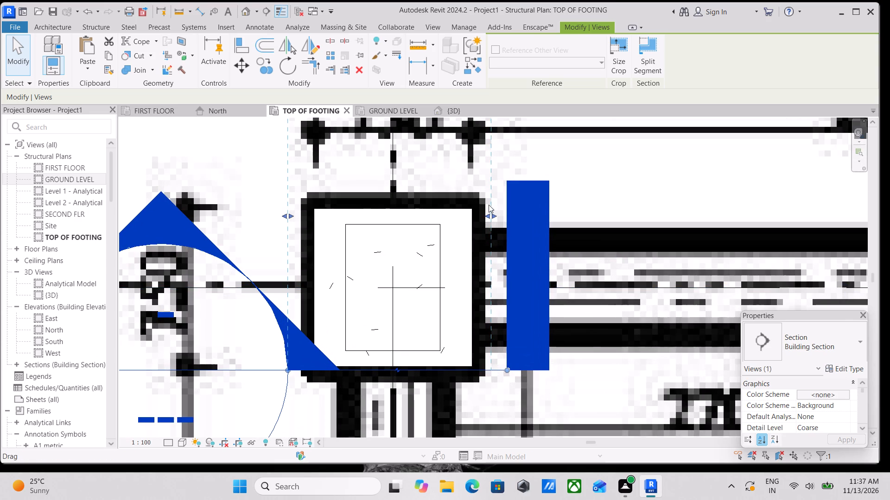
pyautogui.moveTo(489, 215); pyautogui.dragTo(471, 225)
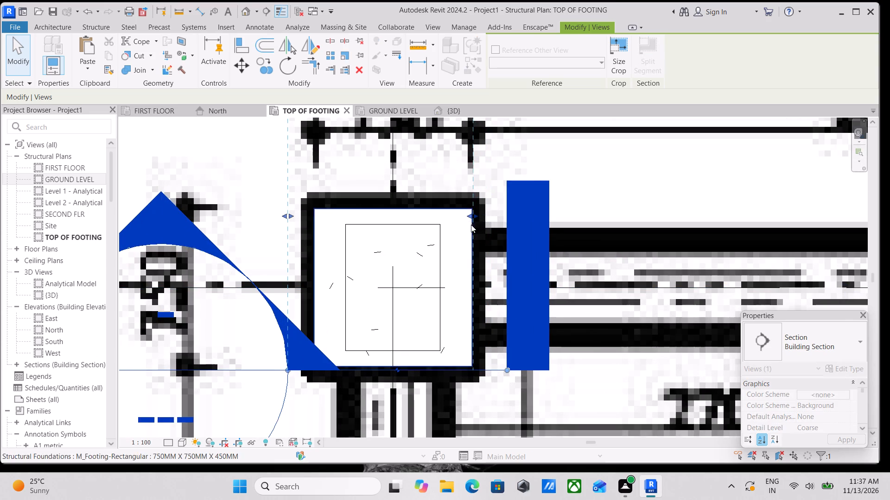
pyautogui.scroll(-1, 292, 262)
pyautogui.moveTo(280, 240); pyautogui.dragTo(281, 277, button='middle')
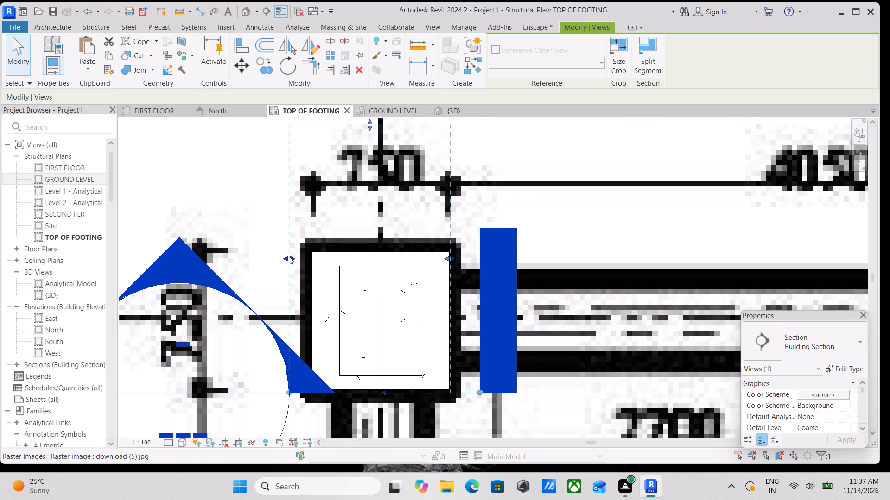
pyautogui.moveTo(289, 256); pyautogui.dragTo(313, 259)
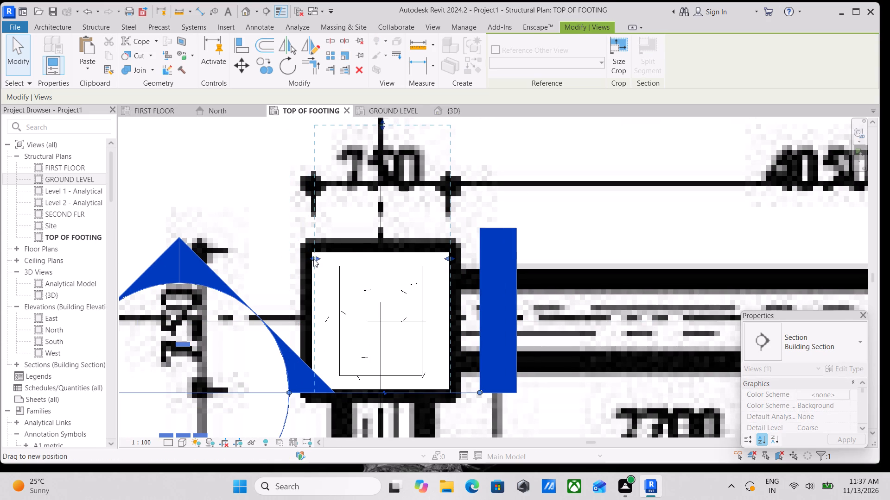
pyautogui.moveTo(313, 259); pyautogui.dragTo(314, 259)
pyautogui.scroll(-3, 312, 259)
pyautogui.moveTo(312, 259); pyautogui.dragTo(317, 318, button='middle')
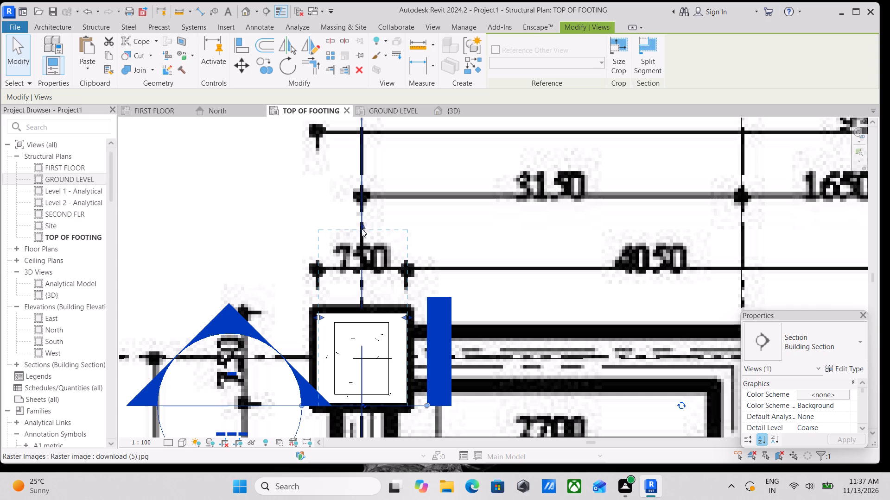
pyautogui.moveTo(362, 229); pyautogui.dragTo(369, 316)
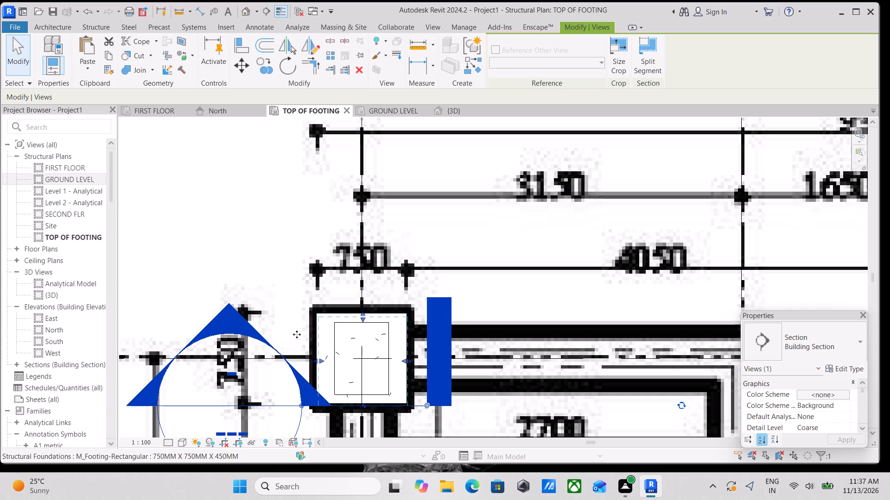
# Open the view of the section drawn at the footing at grids A and 1.
pyautogui.scroll(1, 282, 331)
pyautogui.moveTo(281, 328); pyautogui.dragTo(318, 261, button='middle')
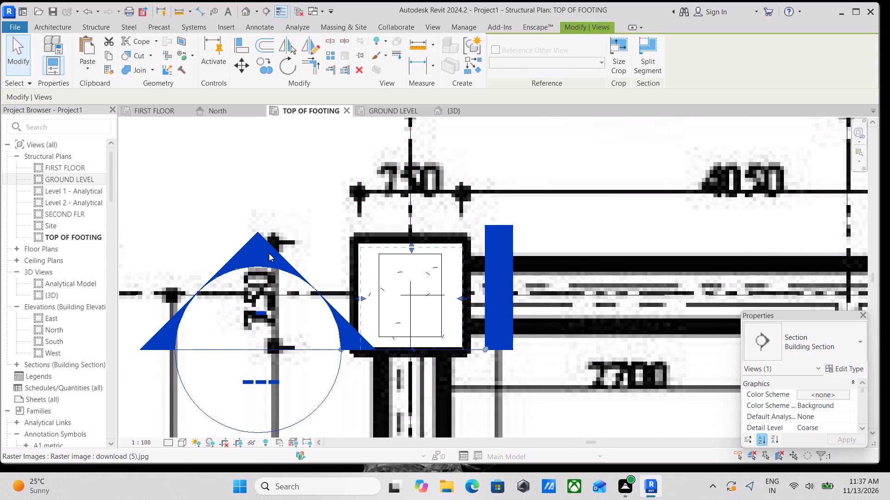
pyautogui.rightClick(259, 246)
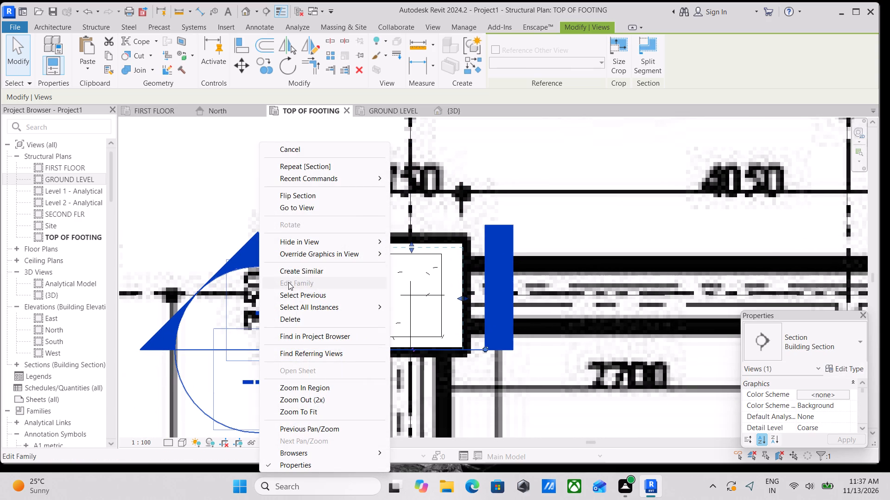
pyautogui.click(314, 210)
# Extend the section view's crop region downward past TOP OF FOOTING to include the full footing.
pyautogui.scroll(1, 439, 326)
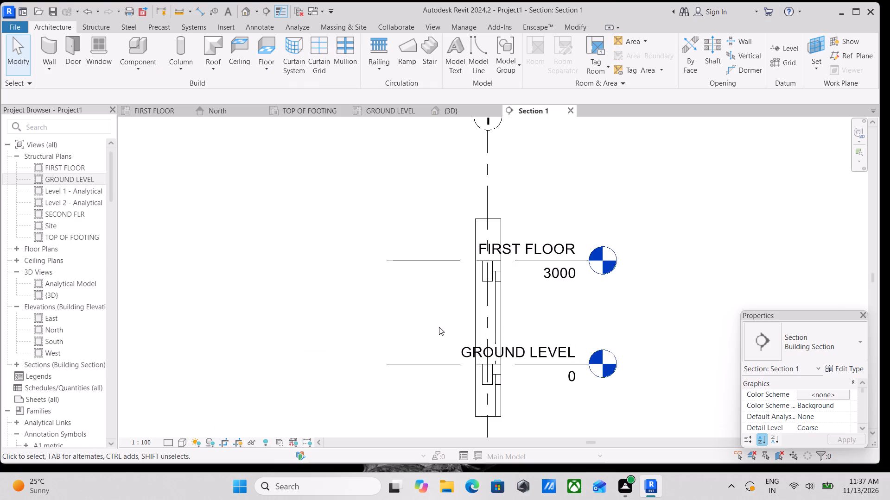
pyautogui.moveTo(439, 327); pyautogui.dragTo(285, 287, button='middle')
pyautogui.scroll(3, 330, 332)
pyautogui.moveTo(348, 363); pyautogui.dragTo(348, 343, button='middle')
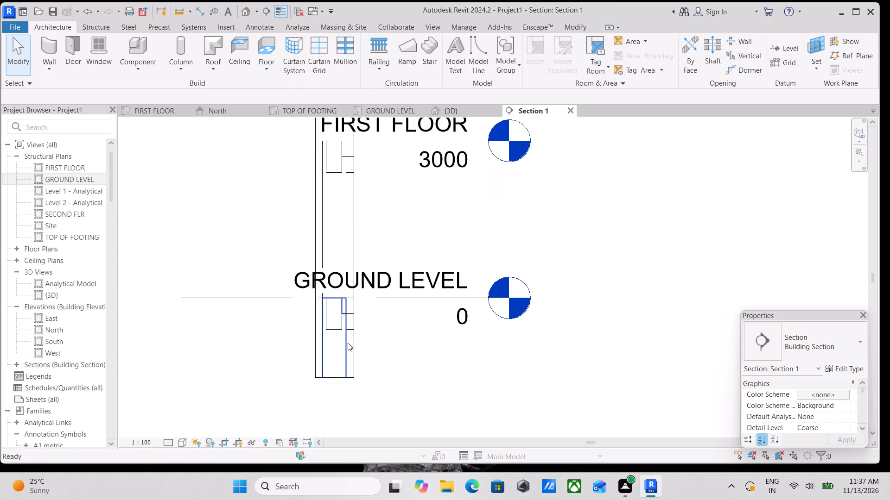
pyautogui.click(358, 354)
pyautogui.scroll(-1, 358, 354)
pyautogui.moveTo(358, 354); pyautogui.dragTo(380, 281, button='middle')
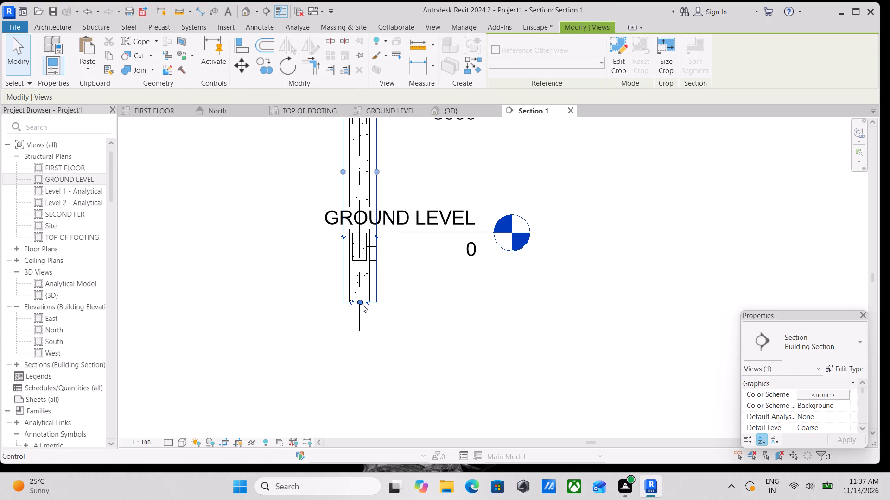
pyautogui.moveTo(362, 304); pyautogui.dragTo(361, 348)
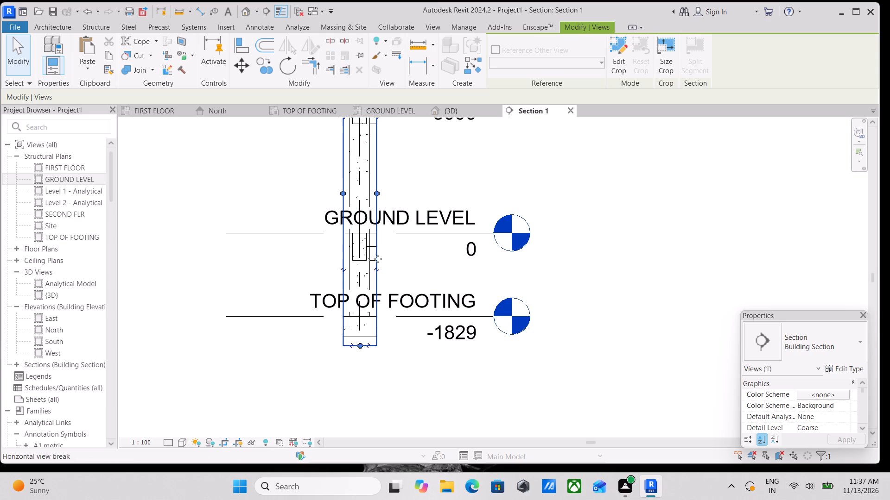
# Widen the section view's crop region on both sides of the grid 1 column, leaving the larger margin on the side away from the beams.
pyautogui.scroll(-3, 379, 253)
pyautogui.moveTo(381, 253); pyautogui.dragTo(322, 349, button='middle')
pyautogui.moveTo(320, 308); pyautogui.dragTo(360, 308)
pyautogui.moveTo(295, 309); pyautogui.dragTo(293, 308)
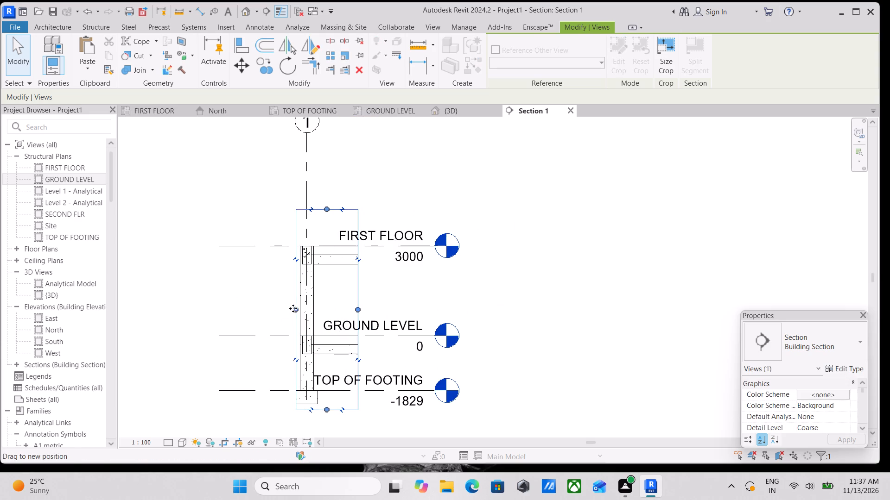
pyautogui.moveTo(293, 308); pyautogui.dragTo(194, 313)
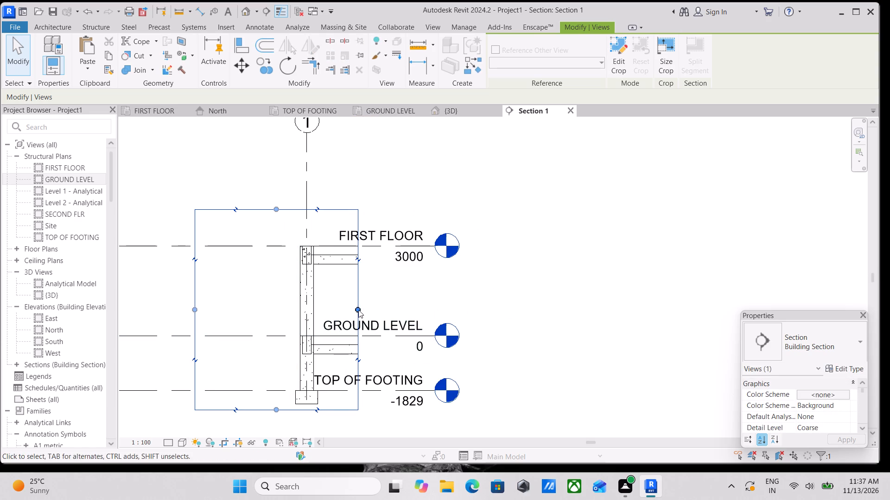
pyautogui.moveTo(358, 310); pyautogui.dragTo(331, 309)
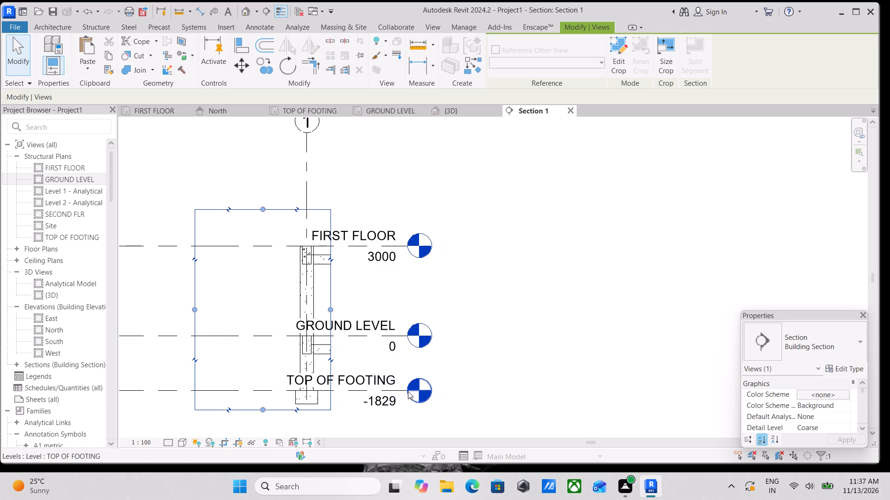
# Extend the aligned FIRST FLOOR, GROUND LEVEL and TOP OF FOOTING level lines so their heads sit well clear of the crop region.
pyautogui.scroll(-2, 415, 390)
pyautogui.click(406, 281)
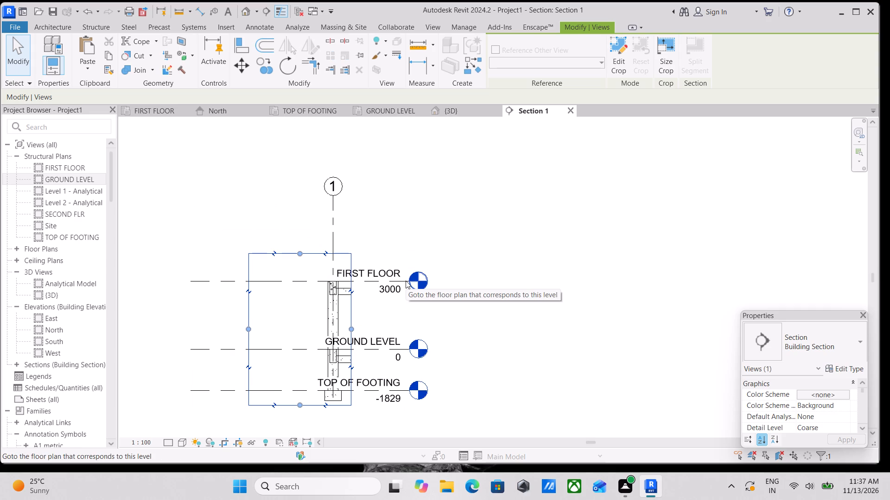
pyautogui.scroll(7, 411, 362)
pyautogui.click(407, 344)
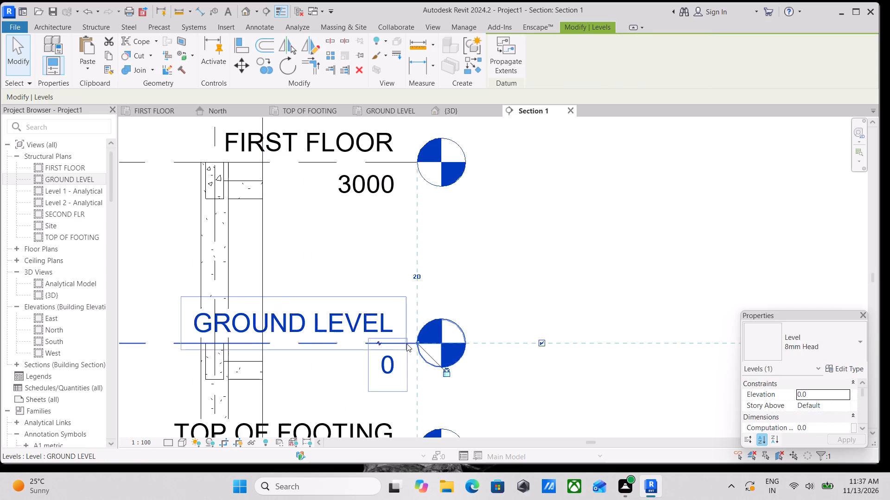
pyautogui.scroll(-4, 407, 344)
pyautogui.moveTo(414, 343); pyautogui.dragTo(445, 343)
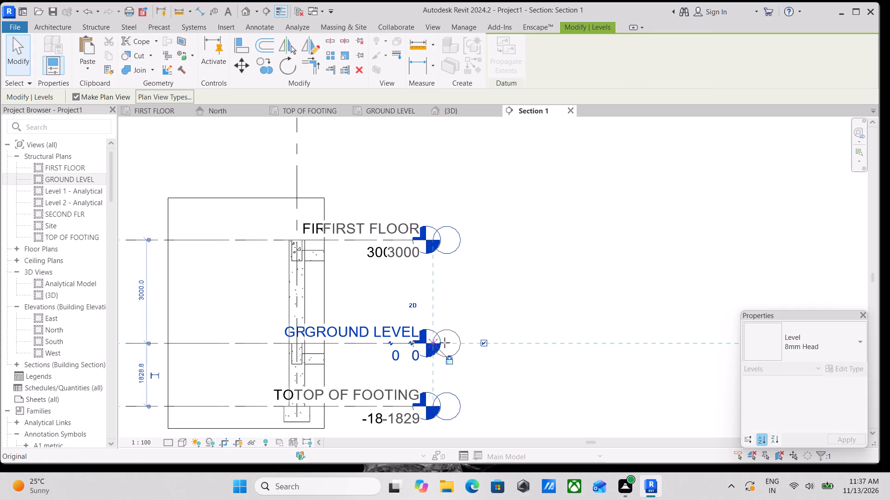
pyautogui.moveTo(445, 343); pyautogui.dragTo(686, 330)
pyautogui.moveTo(617, 343); pyautogui.dragTo(502, 343, button='middle')
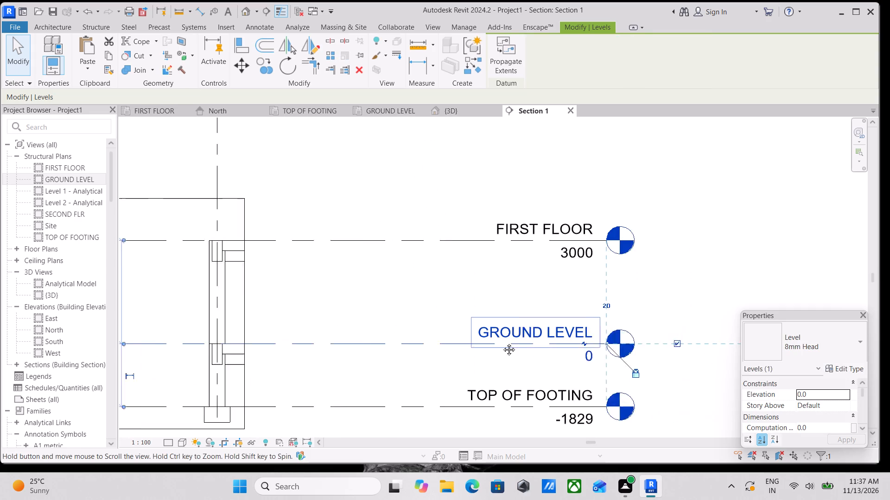
pyautogui.moveTo(502, 343); pyautogui.dragTo(498, 342, button='middle')
pyautogui.scroll(-2, 331, 336)
pyautogui.moveTo(252, 346); pyautogui.dragTo(370, 347, button='middle')
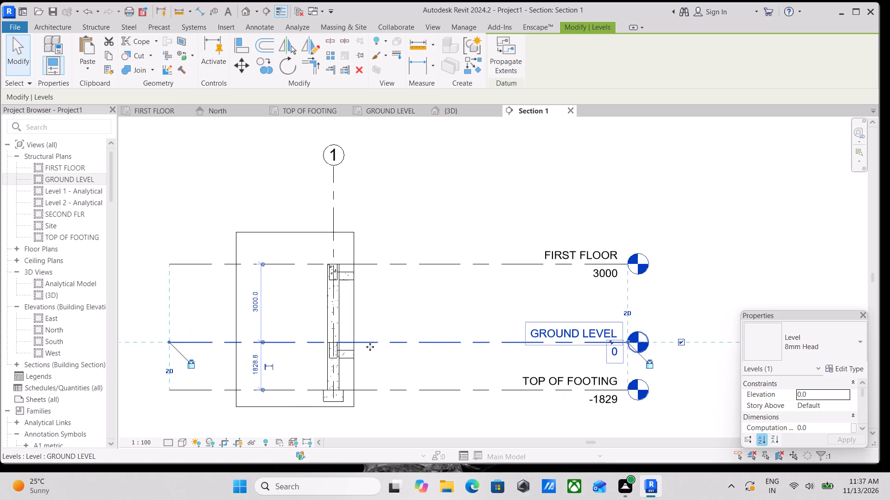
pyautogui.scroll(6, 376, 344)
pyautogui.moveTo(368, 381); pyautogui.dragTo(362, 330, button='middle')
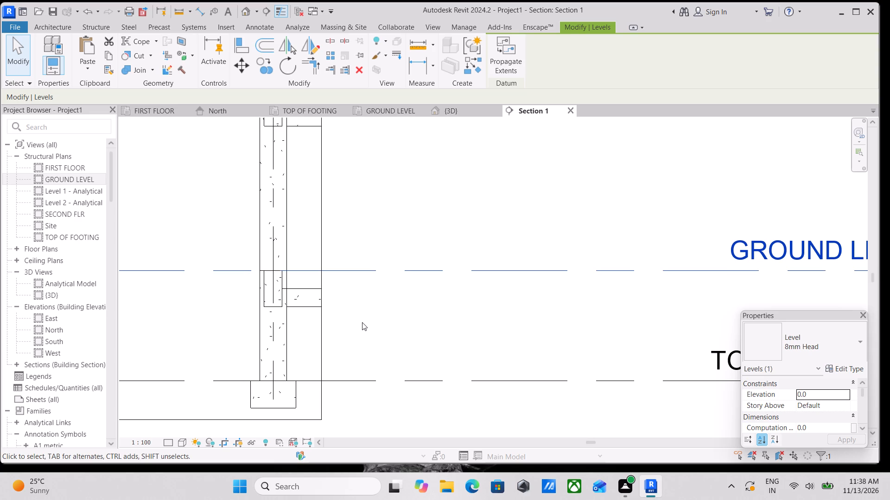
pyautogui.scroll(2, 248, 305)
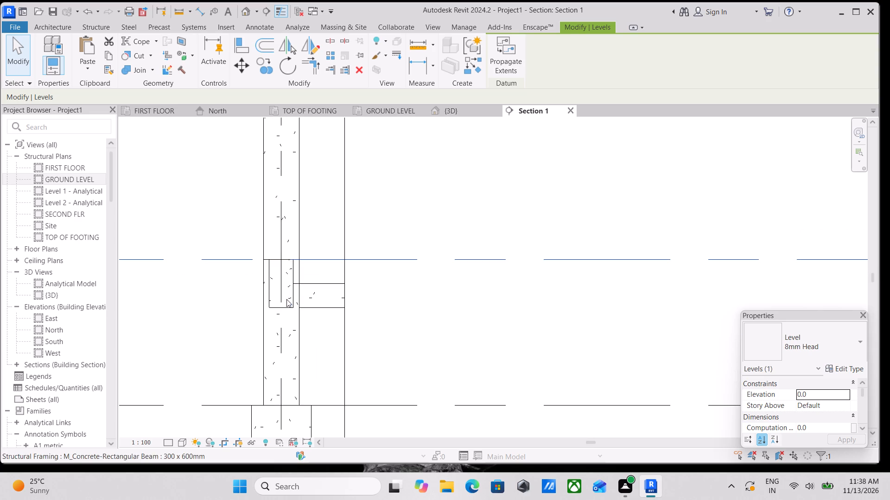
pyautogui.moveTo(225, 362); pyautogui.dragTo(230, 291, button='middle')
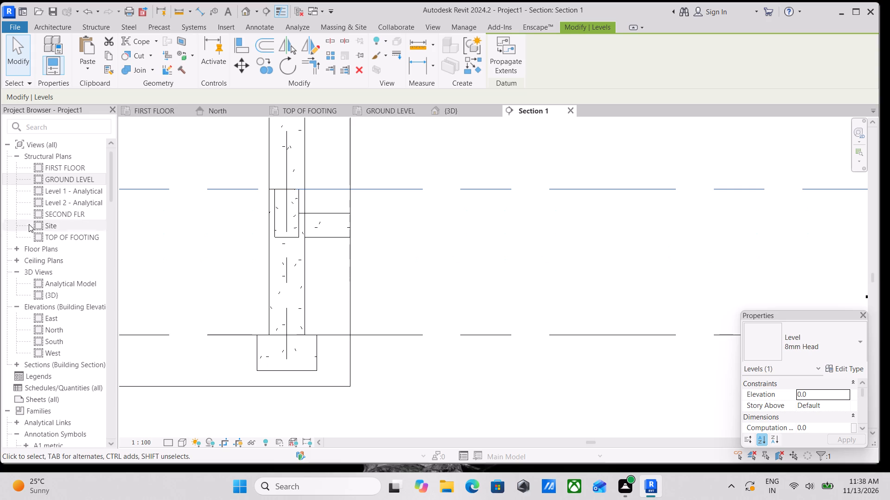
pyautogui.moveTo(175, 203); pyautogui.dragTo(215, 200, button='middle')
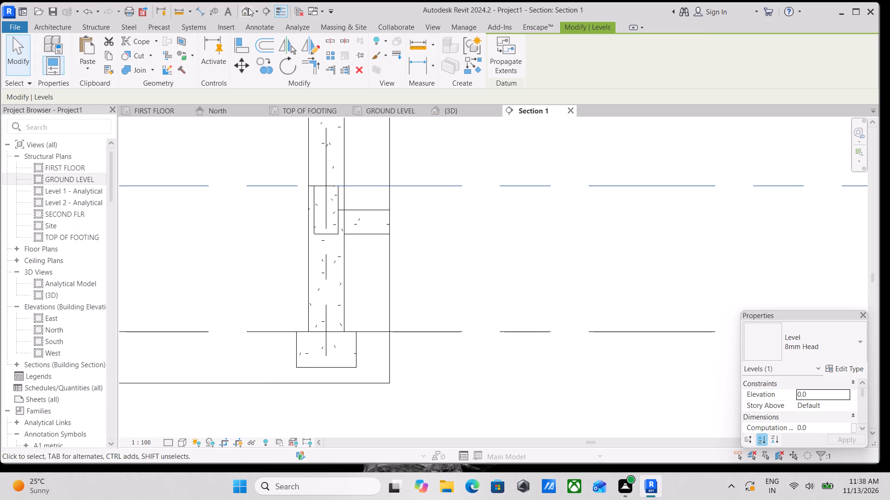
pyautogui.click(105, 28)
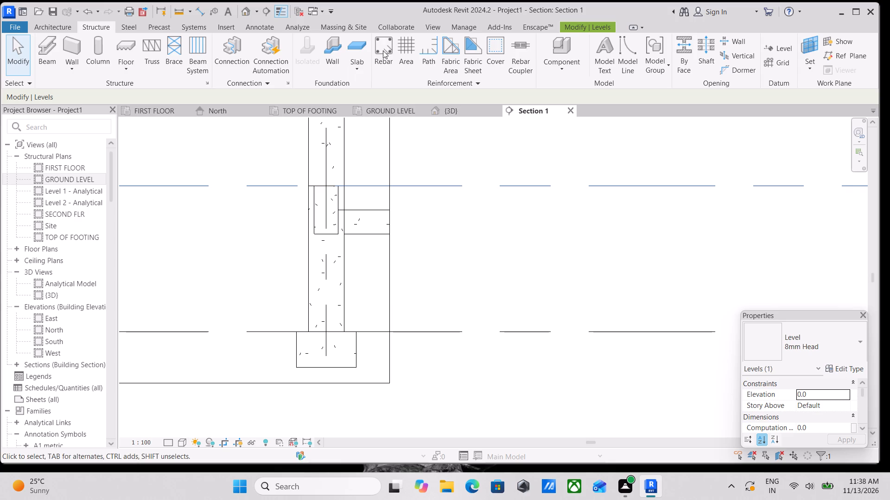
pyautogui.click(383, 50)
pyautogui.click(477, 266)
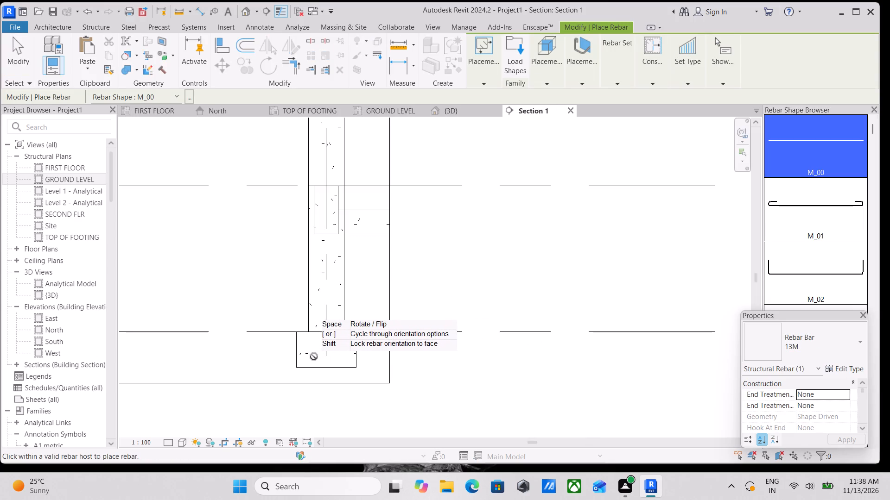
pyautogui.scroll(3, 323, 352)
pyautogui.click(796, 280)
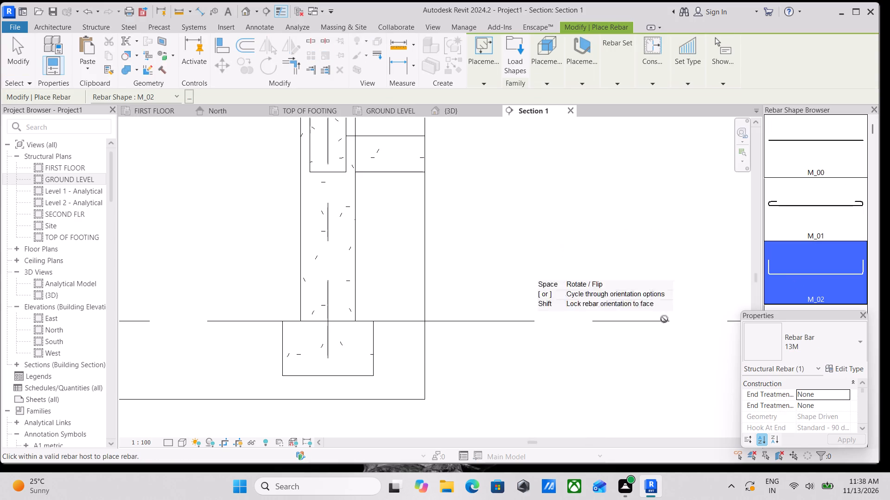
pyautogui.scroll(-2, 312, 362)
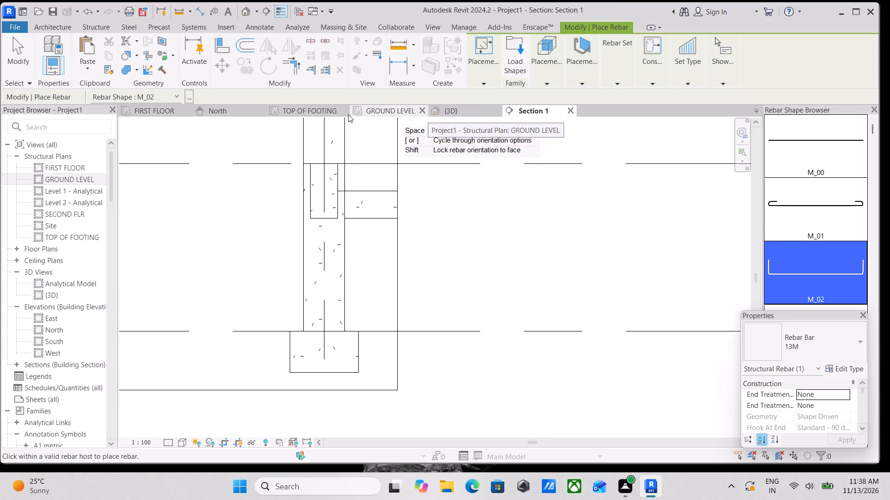
# In the TOP OF FOOTING plan, nudge the section line at grids A and 1 slightly toward the column so it cuts inside the footing.
pyautogui.click(306, 109)
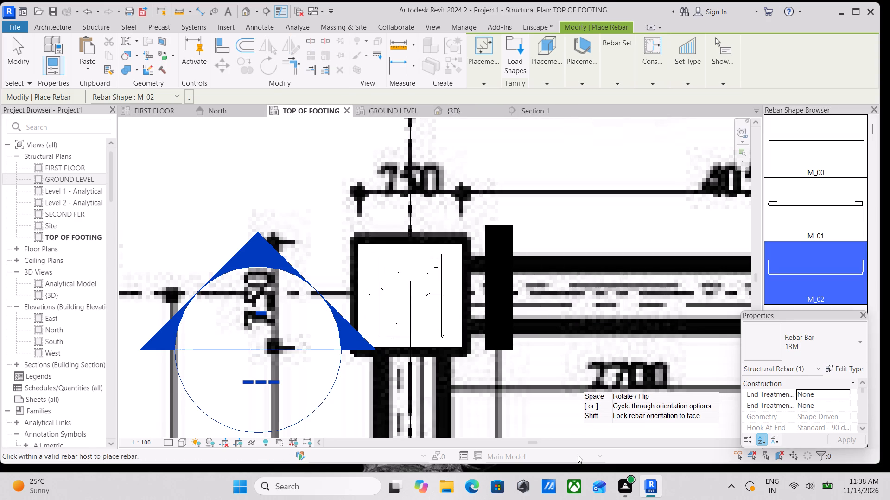
pyautogui.press('Up')
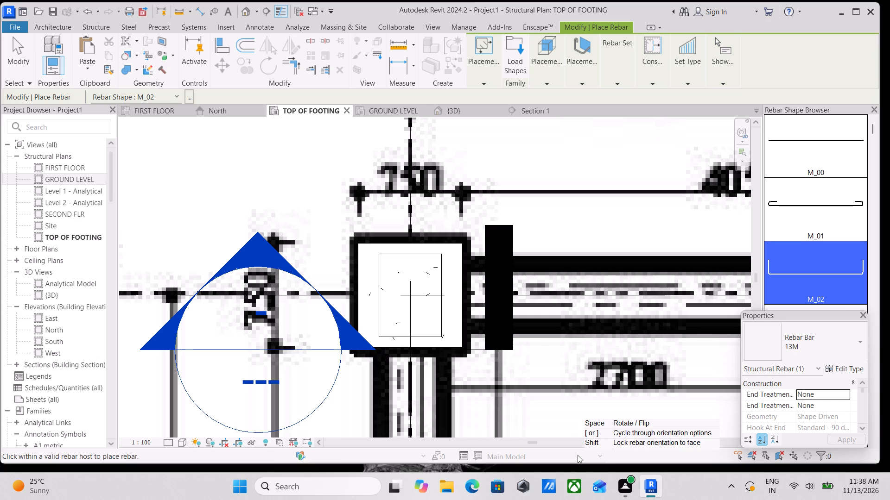
pyautogui.press('Escape')
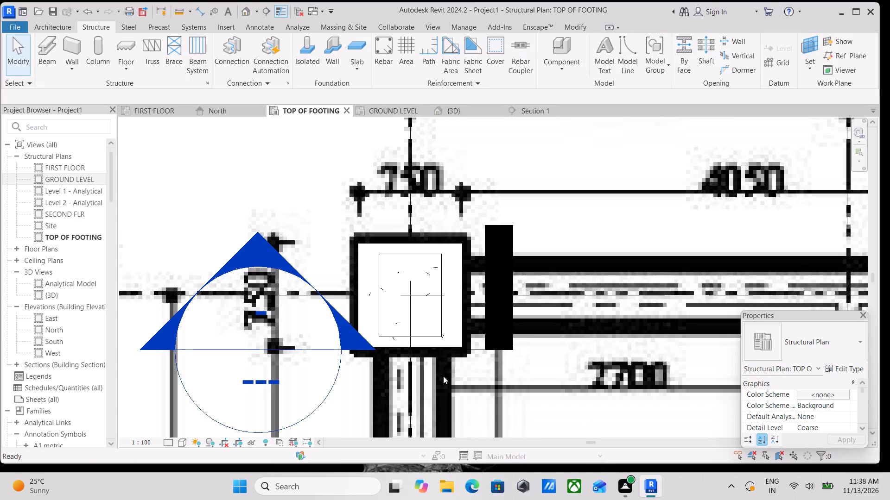
pyautogui.click(483, 349)
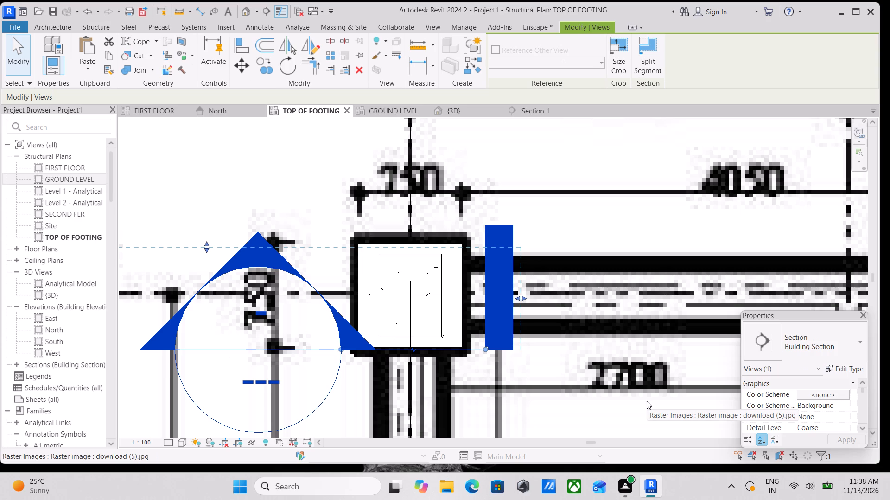
pyautogui.press('Up')
pyautogui.press('Up')
pyautogui.press('Up')
pyautogui.press('Up')
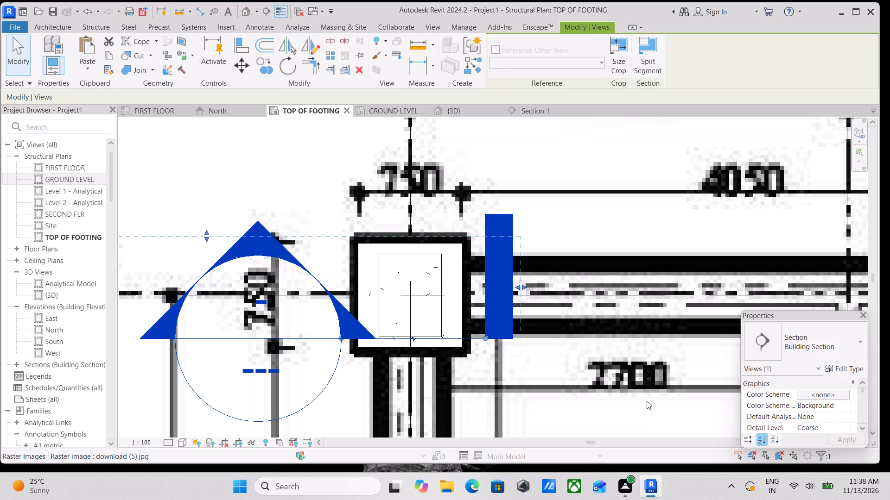
pyautogui.press('Down')
pyautogui.press('Down')
pyautogui.press('Up')
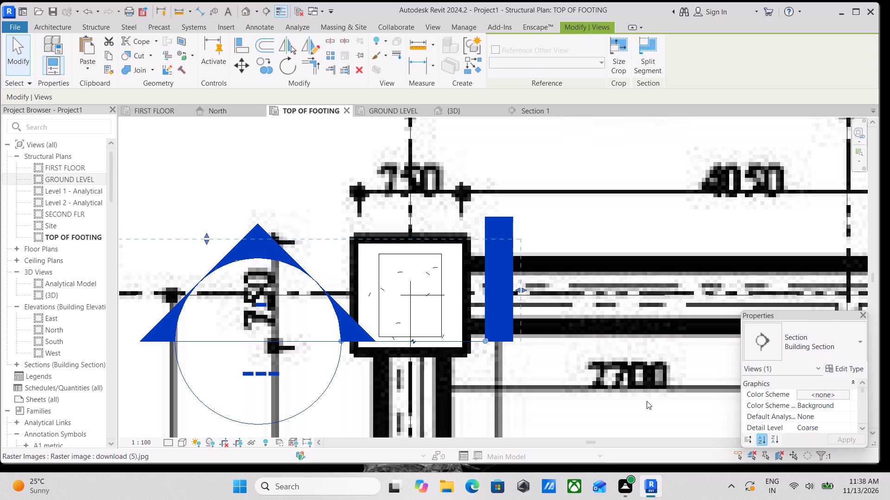
# Reduce the section's view depth so its far clip ends just beyond grid A, within the footing.
pyautogui.scroll(-3, 337, 338)
pyautogui.moveTo(354, 345); pyautogui.dragTo(432, 365, button='middle')
pyautogui.scroll(-3, 325, 296)
pyautogui.click(325, 289)
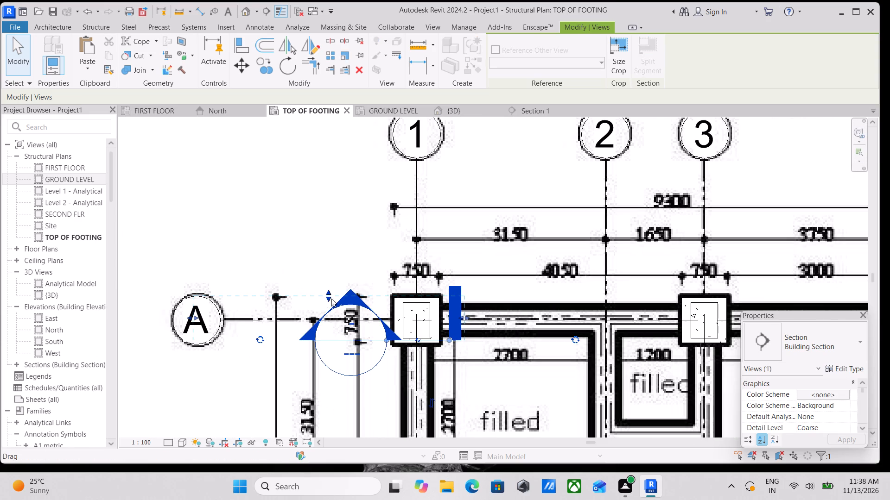
pyautogui.moveTo(326, 297); pyautogui.dragTo(325, 311)
pyautogui.scroll(2, 198, 330)
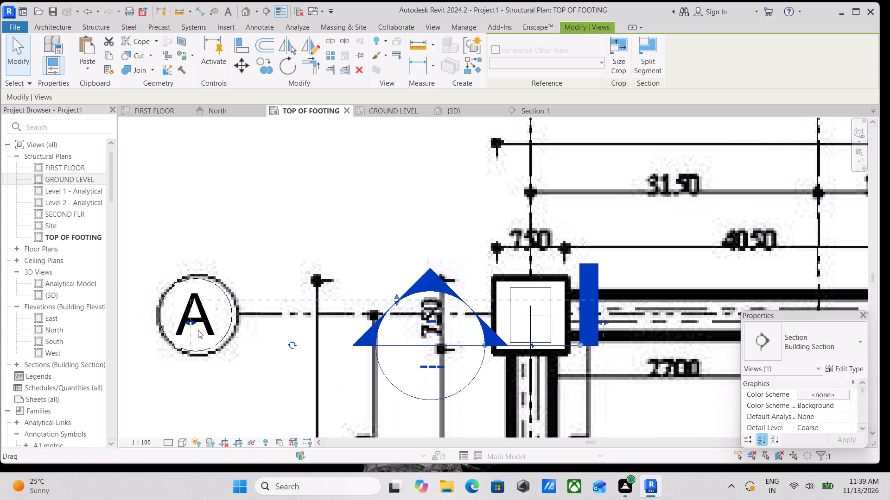
# Pull both side extents of the section's view range in to just outside the column, within the footing at grids A and 1.
pyautogui.scroll(1, 198, 330)
pyautogui.click(188, 328)
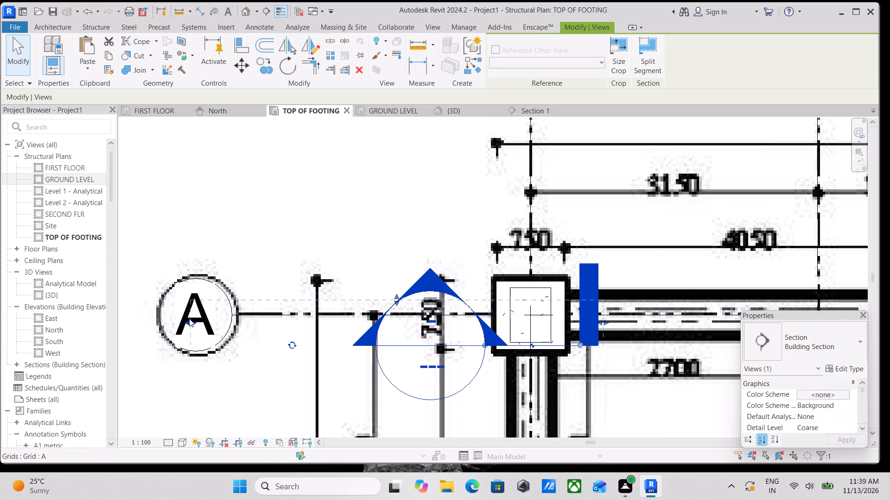
pyautogui.moveTo(190, 321); pyautogui.dragTo(501, 327)
pyautogui.scroll(3, 574, 350)
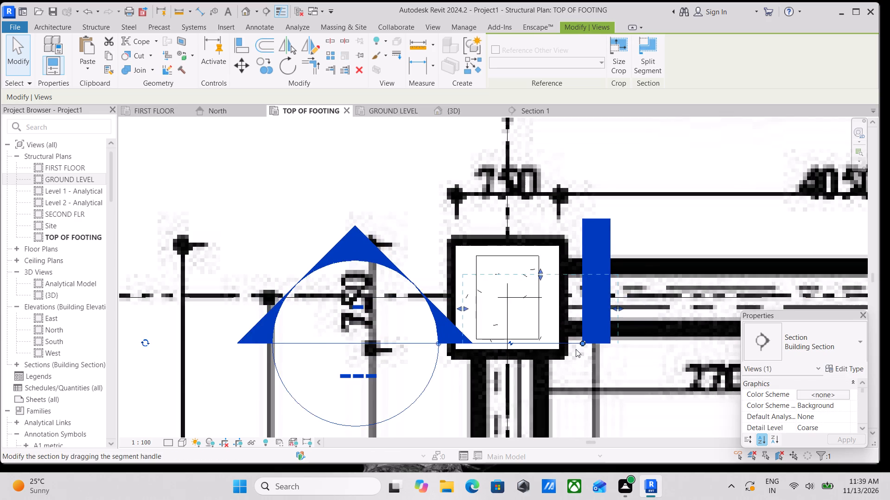
pyautogui.scroll(2, 576, 349)
pyautogui.moveTo(628, 292); pyautogui.dragTo(615, 293)
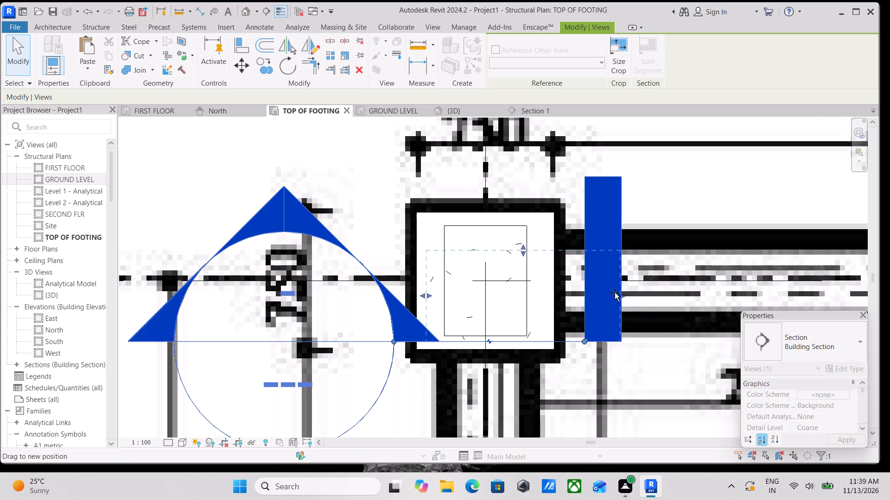
pyautogui.moveTo(615, 293); pyautogui.dragTo(541, 296)
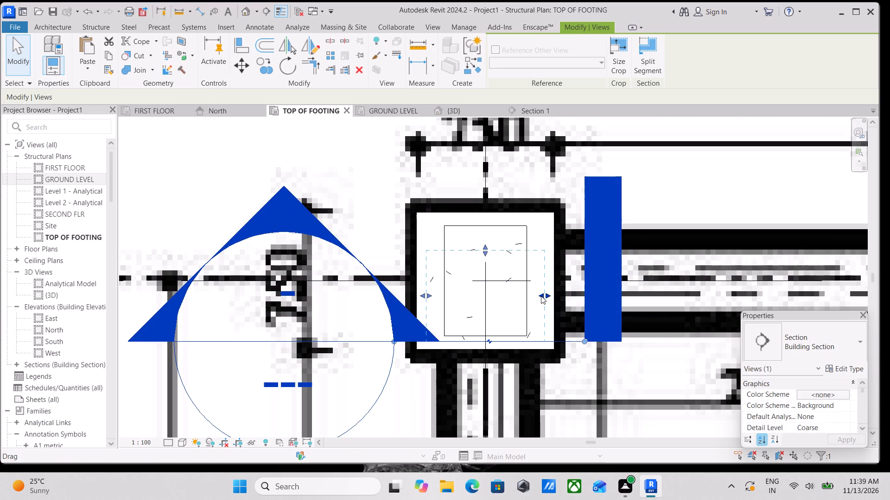
pyautogui.scroll(-2, 541, 296)
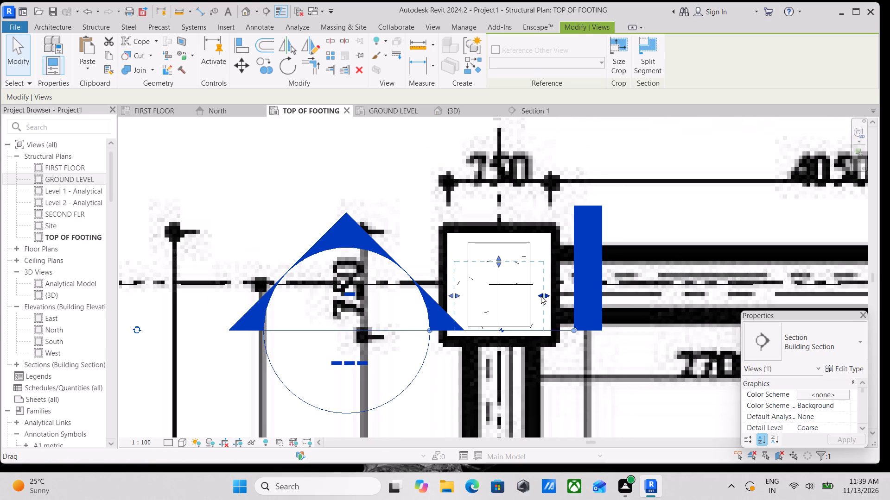
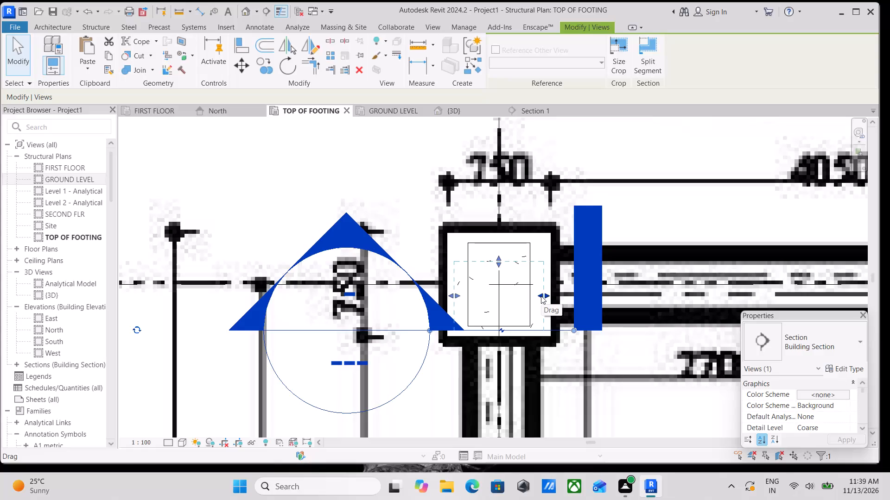
# Open the Section 1 view from its section head beside the footing at grids A and 1.
pyautogui.scroll(3, 482, 356)
pyautogui.scroll(1, 519, 322)
pyautogui.moveTo(519, 322); pyautogui.dragTo(492, 357, button='middle')
pyautogui.scroll(-2, 497, 350)
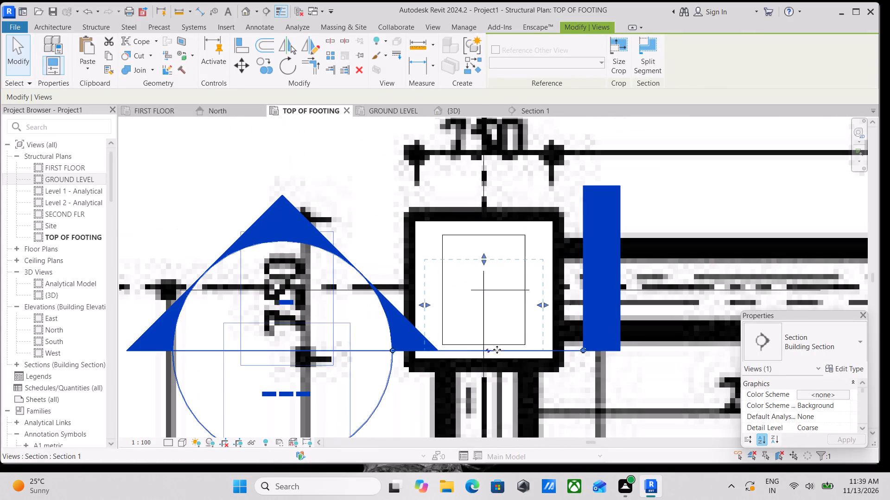
pyautogui.rightClick(272, 233)
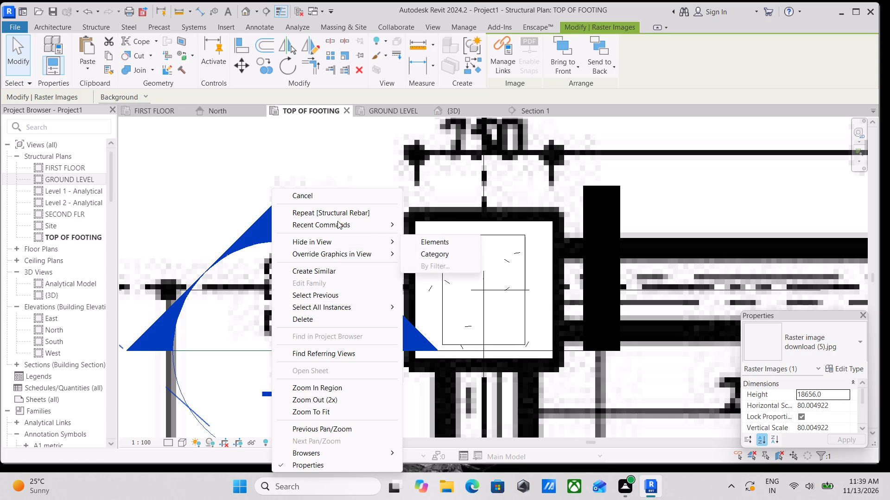
pyautogui.click(242, 236)
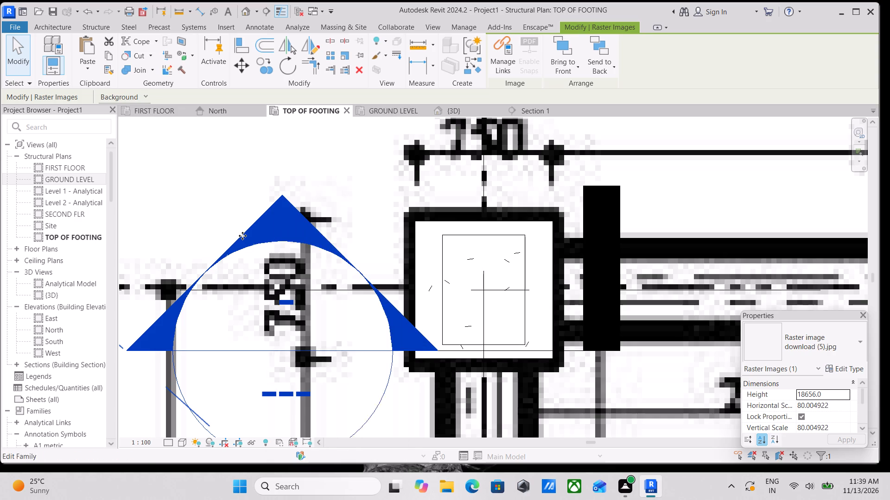
pyautogui.rightClick(275, 211)
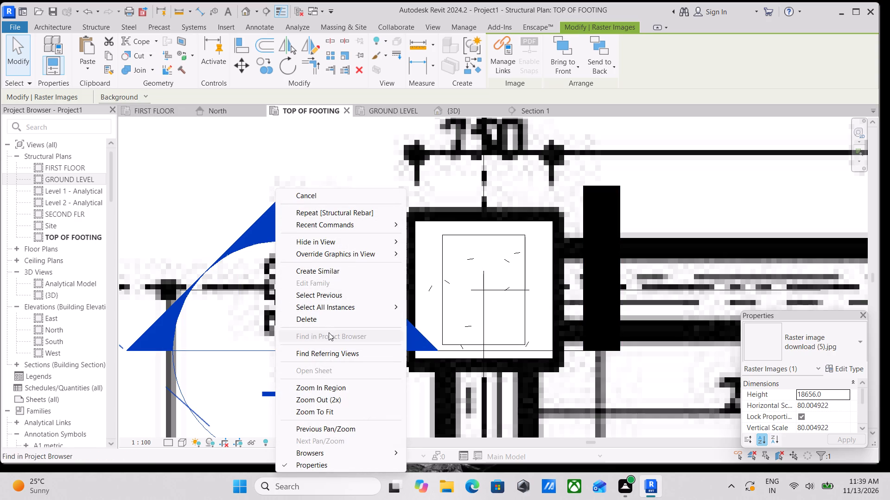
pyautogui.tripleClick(246, 235)
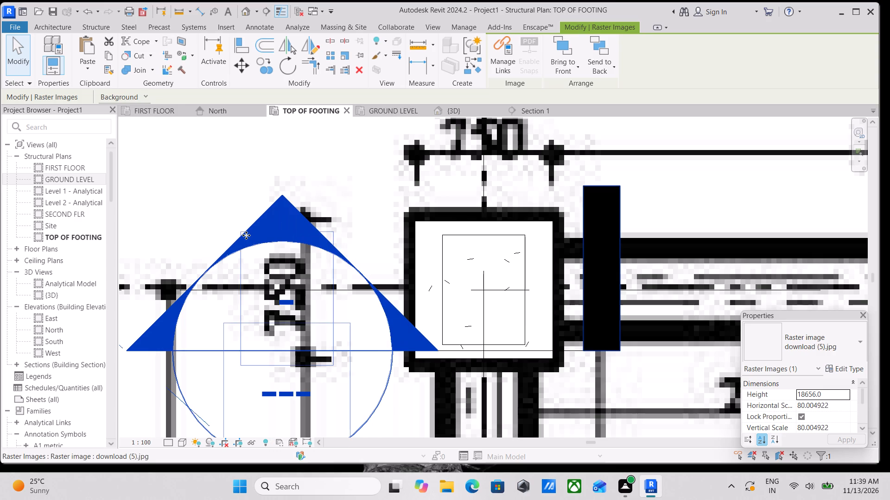
pyautogui.doubleClick(280, 226)
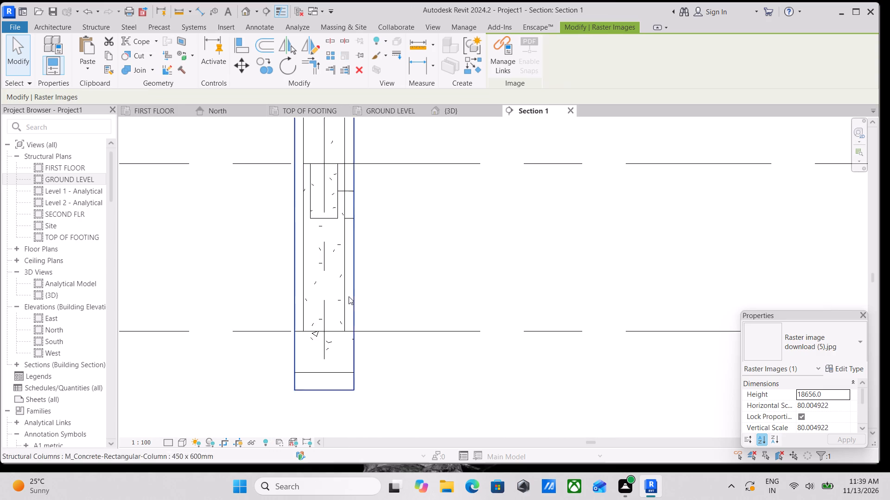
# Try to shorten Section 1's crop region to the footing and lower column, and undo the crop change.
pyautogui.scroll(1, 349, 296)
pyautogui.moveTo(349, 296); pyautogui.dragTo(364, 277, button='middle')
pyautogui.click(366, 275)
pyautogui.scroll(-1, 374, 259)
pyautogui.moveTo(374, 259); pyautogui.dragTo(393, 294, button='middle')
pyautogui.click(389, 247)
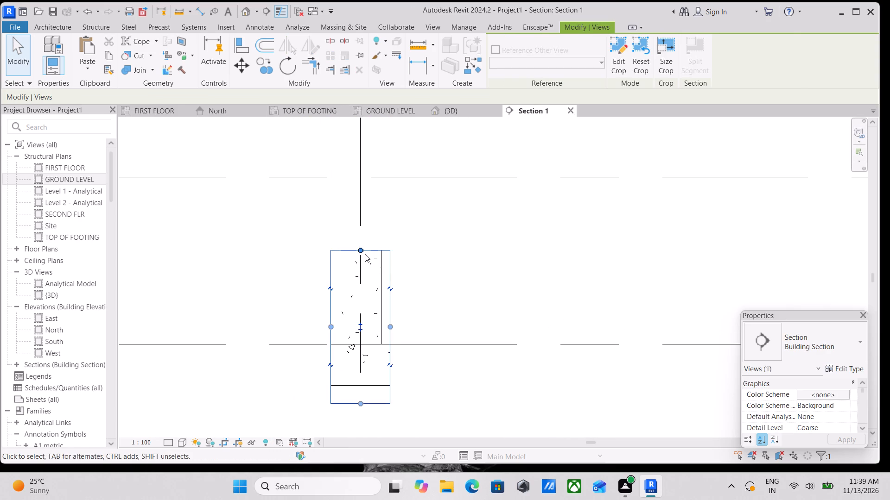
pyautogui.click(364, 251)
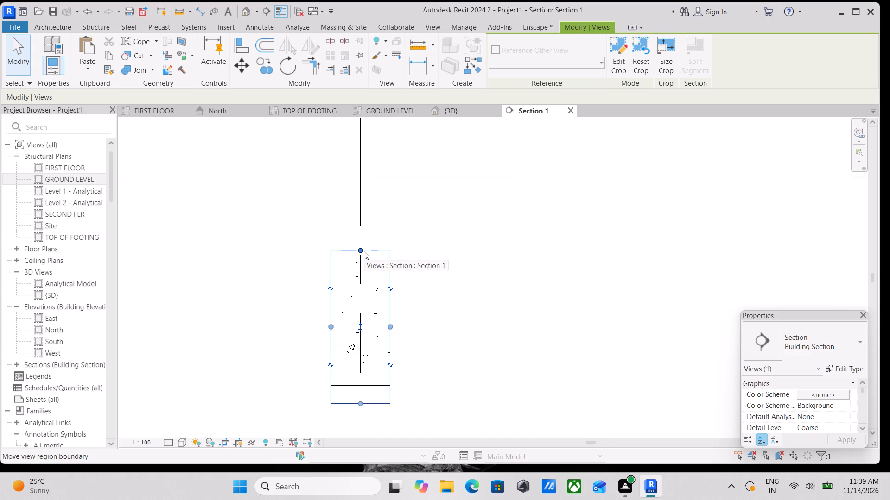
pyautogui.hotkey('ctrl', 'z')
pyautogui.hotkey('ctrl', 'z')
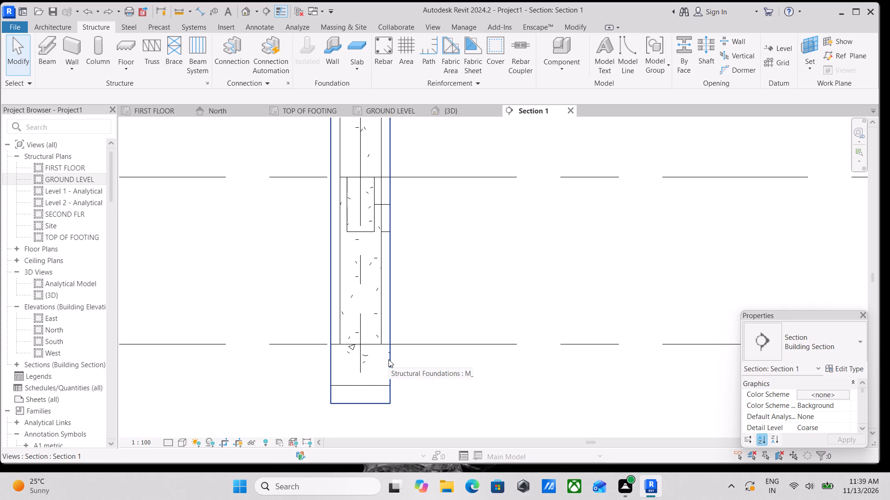
# Widen Section 1's crop region past both sides of the footing and lower its top edge to just below GROUND LEVEL.
pyautogui.scroll(5, 389, 383)
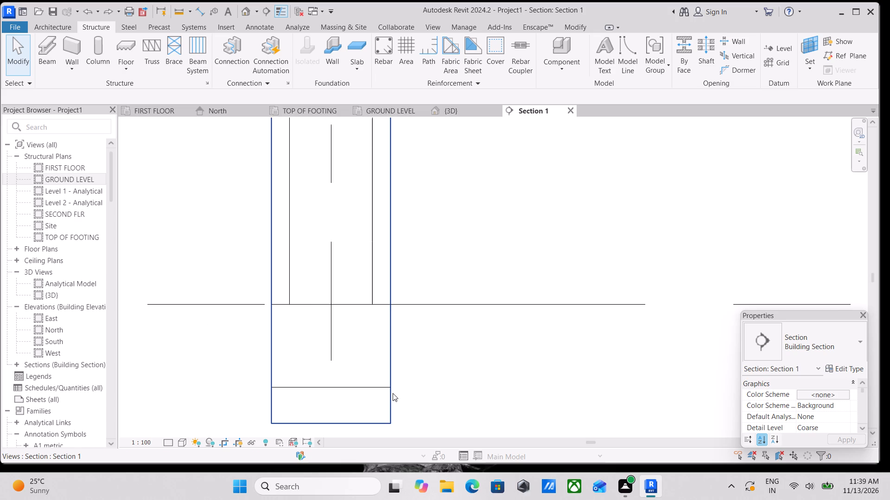
pyautogui.moveTo(392, 393); pyautogui.dragTo(377, 434, button='middle')
pyautogui.click(376, 308)
pyautogui.scroll(-4, 376, 308)
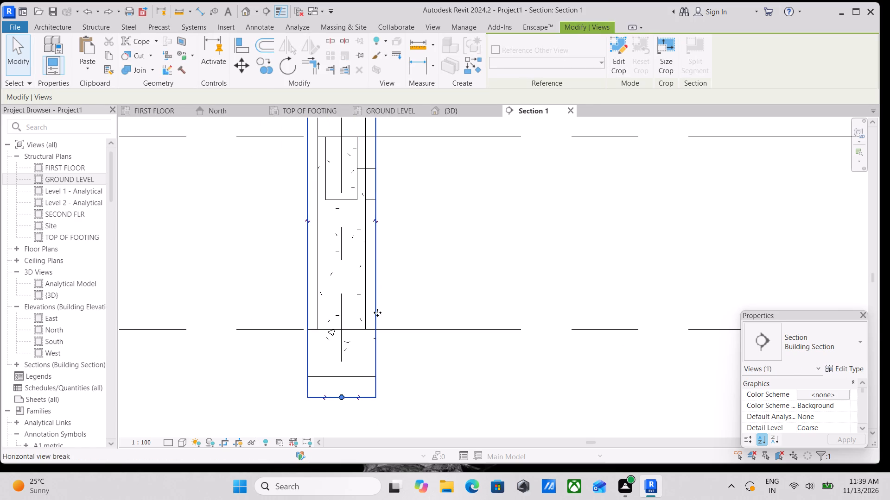
pyautogui.scroll(-5, 370, 393)
pyautogui.moveTo(375, 219); pyautogui.dragTo(404, 223)
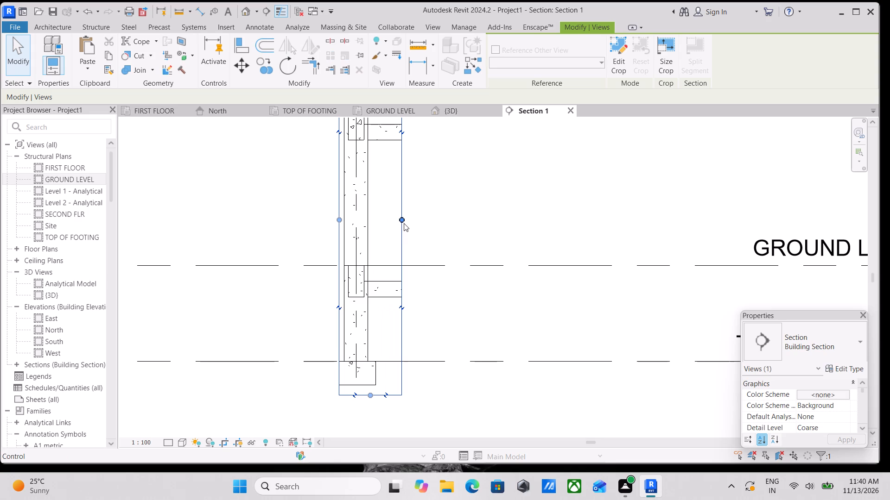
pyautogui.moveTo(339, 219); pyautogui.dragTo(325, 223)
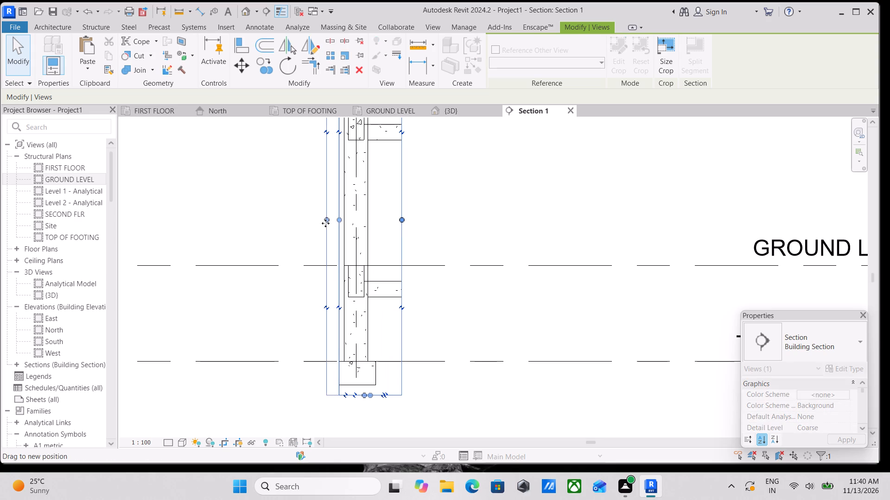
pyautogui.moveTo(325, 223); pyautogui.dragTo(325, 223)
pyautogui.scroll(-3, 325, 223)
pyautogui.moveTo(325, 223); pyautogui.dragTo(339, 329, button='middle')
pyautogui.scroll(1, 339, 329)
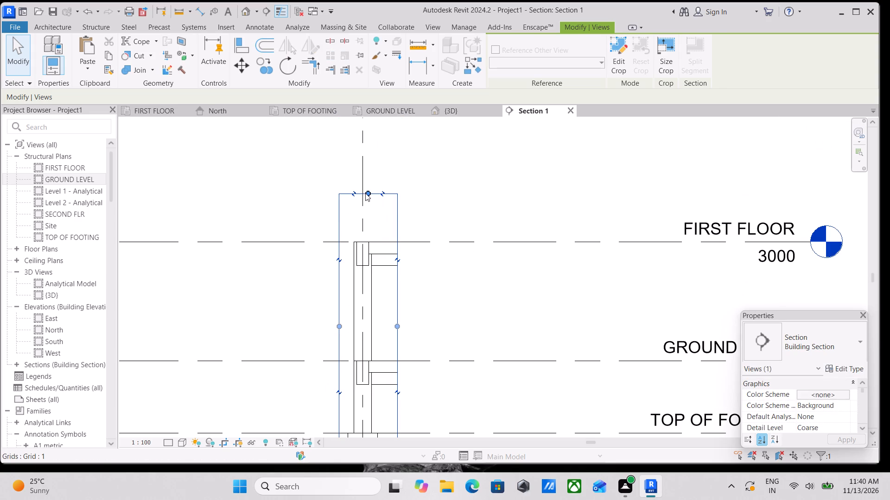
pyautogui.moveTo(365, 192); pyautogui.dragTo(364, 369)
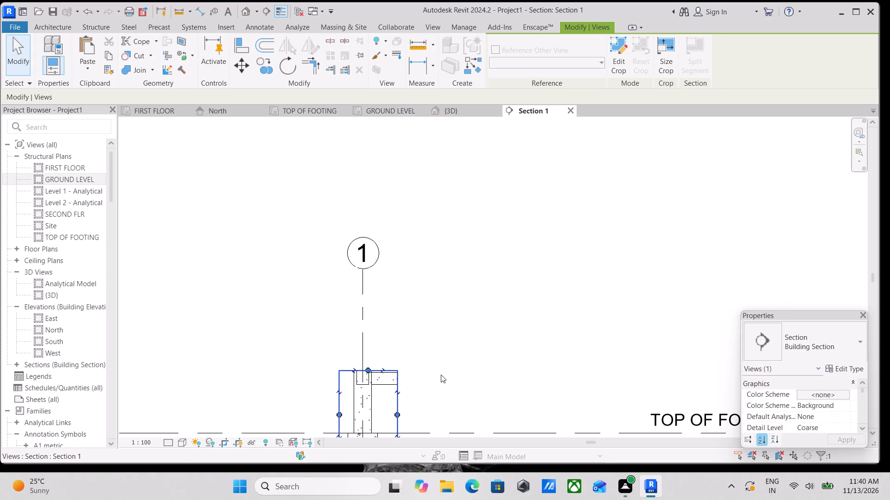
# Place two 13M rebars of shape M_02 in the footing, one along the bottom cover and one flipped along the top cover.
pyautogui.moveTo(441, 375); pyautogui.dragTo(448, 247, button='middle')
pyautogui.scroll(4, 377, 273)
pyautogui.scroll(2, 352, 345)
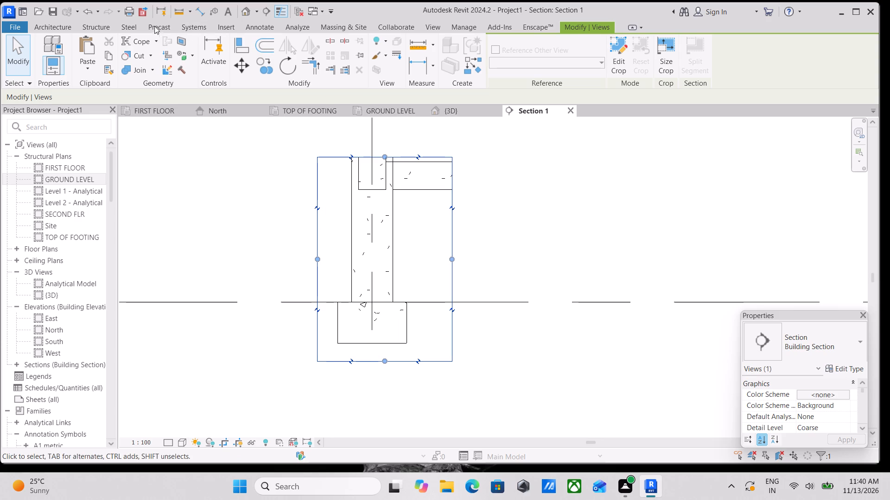
pyautogui.click(102, 29)
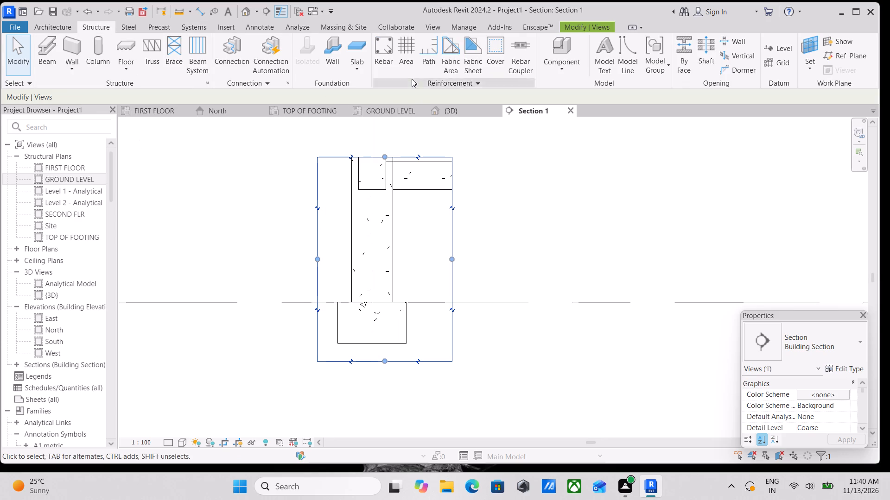
pyautogui.click(380, 45)
pyautogui.click(464, 269)
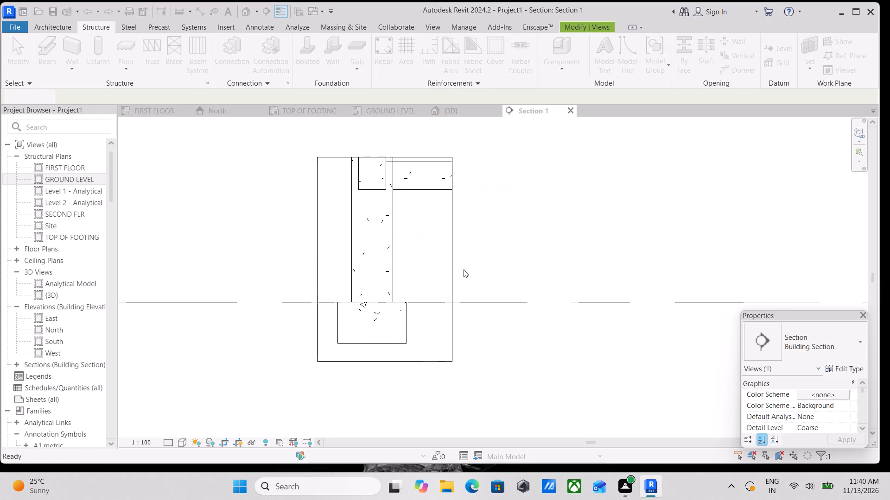
pyautogui.scroll(2, 366, 332)
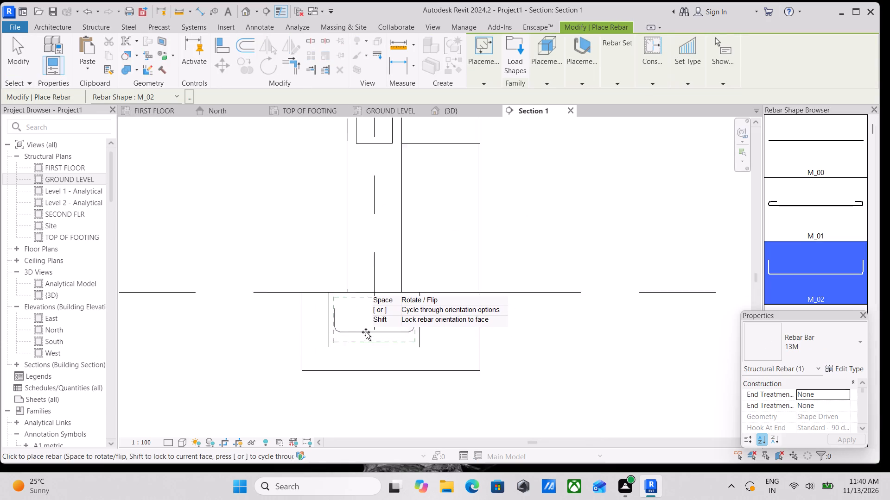
pyautogui.scroll(10, 366, 332)
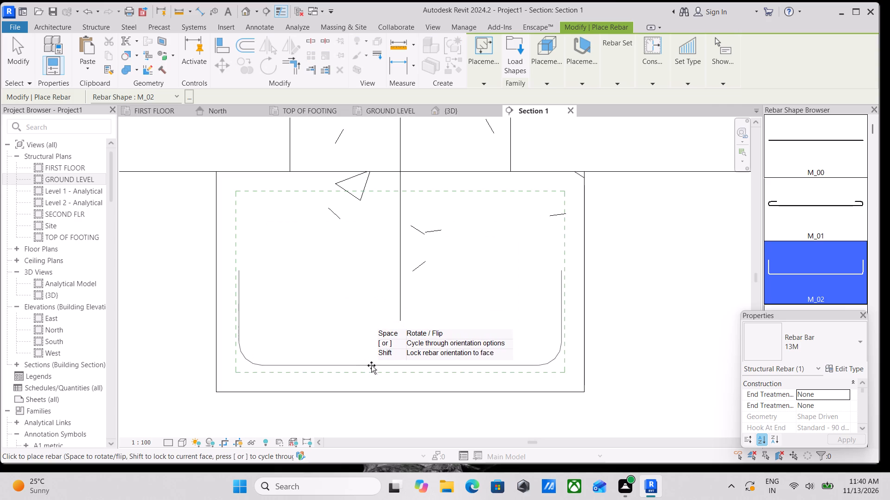
pyautogui.click(395, 361)
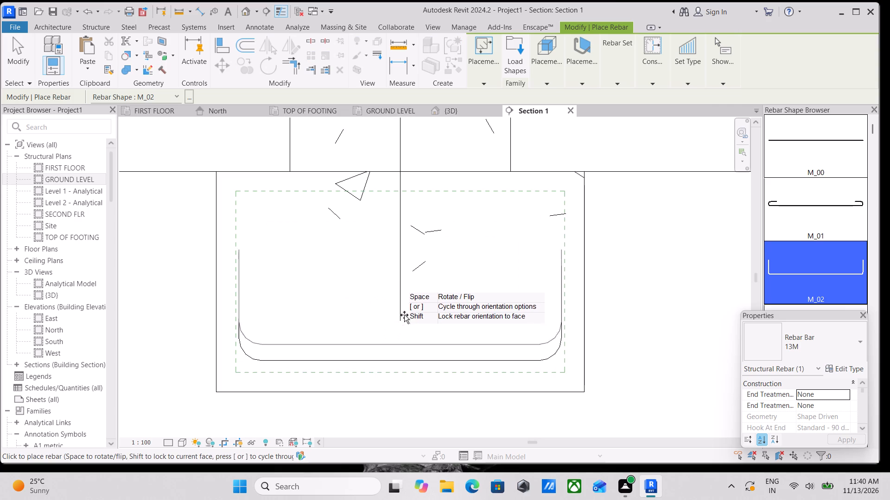
pyautogui.click(425, 194)
pyautogui.press('Escape')
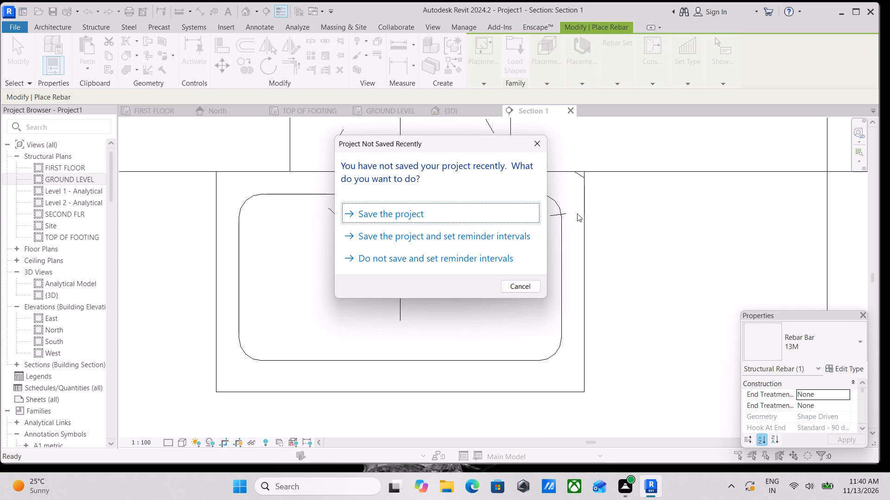
pyautogui.click(543, 144)
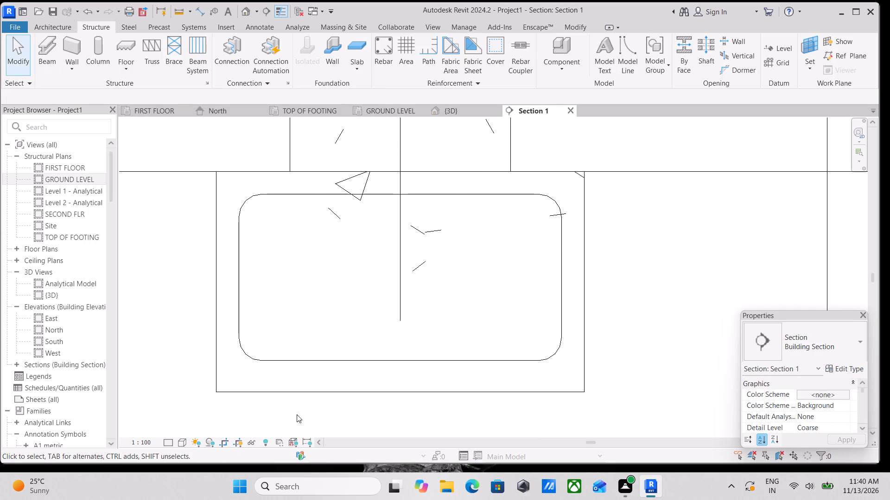
# Set Section 1's detail level to Fine.
pyautogui.click(163, 444)
pyautogui.click(172, 428)
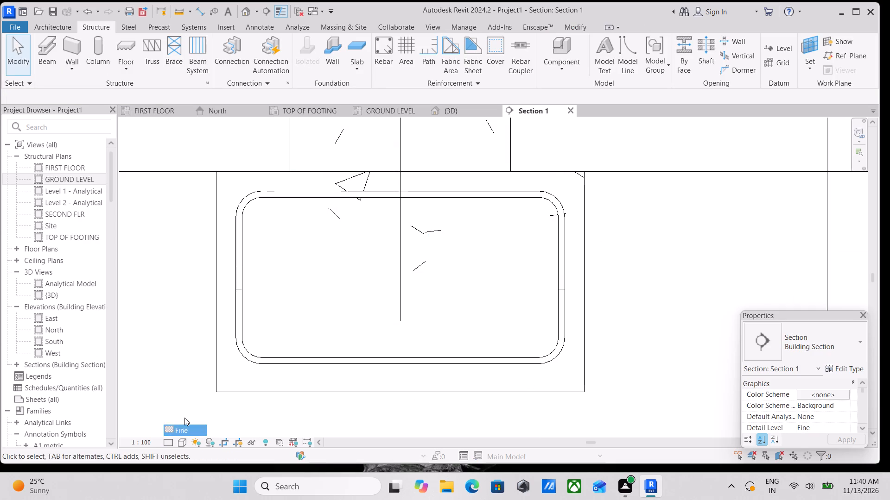
# Pull both legs of the footing's bottom U-bar inside the top bar's legs, making its length B about 630 mm.
pyautogui.click(311, 354)
pyautogui.click(238, 311)
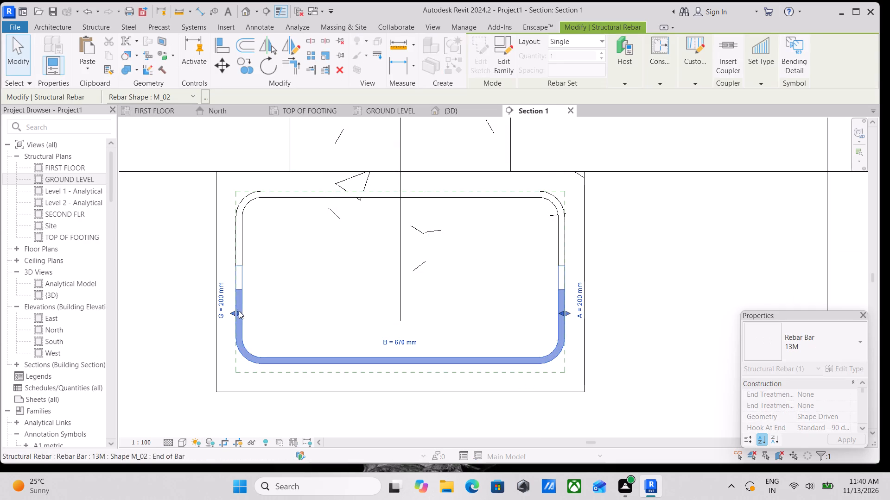
pyautogui.doubleClick(246, 312)
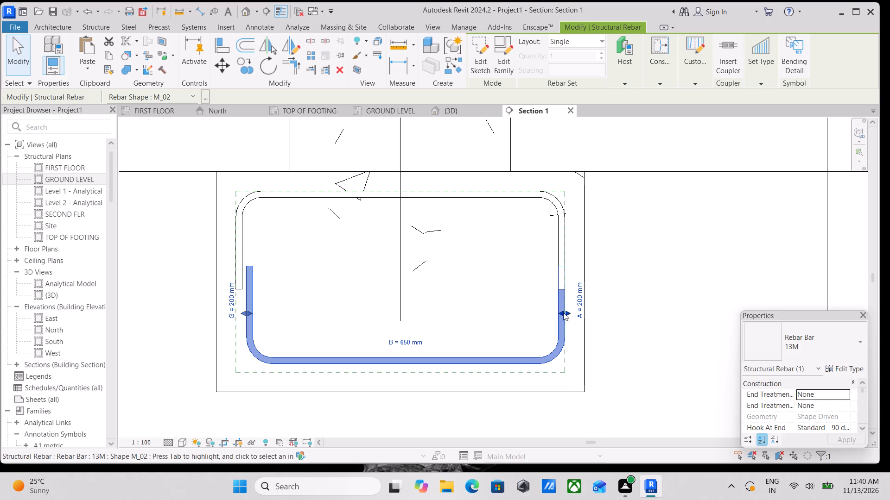
pyautogui.click(557, 312)
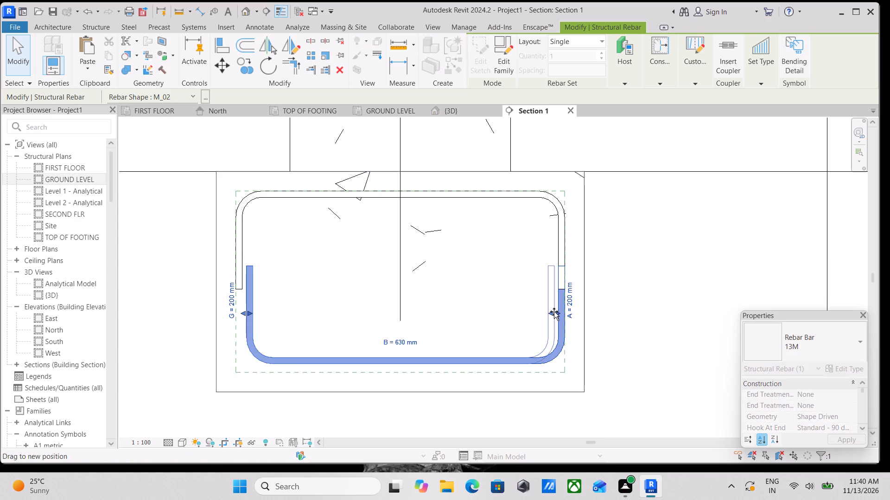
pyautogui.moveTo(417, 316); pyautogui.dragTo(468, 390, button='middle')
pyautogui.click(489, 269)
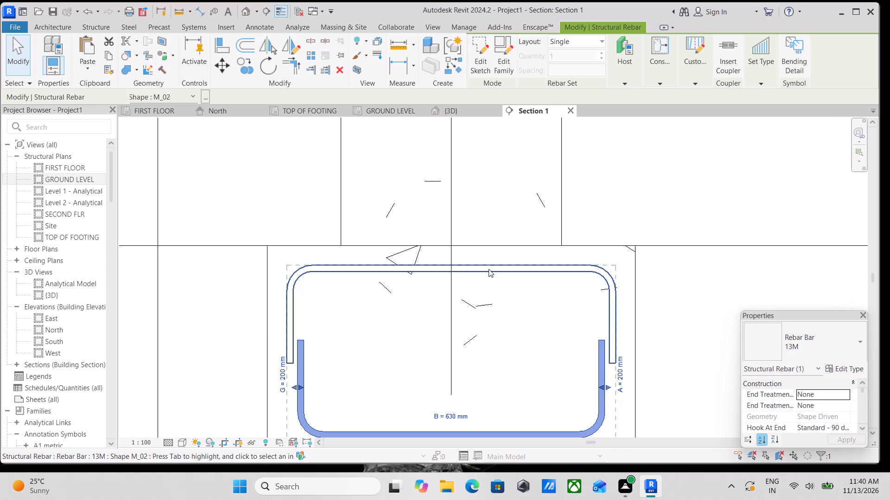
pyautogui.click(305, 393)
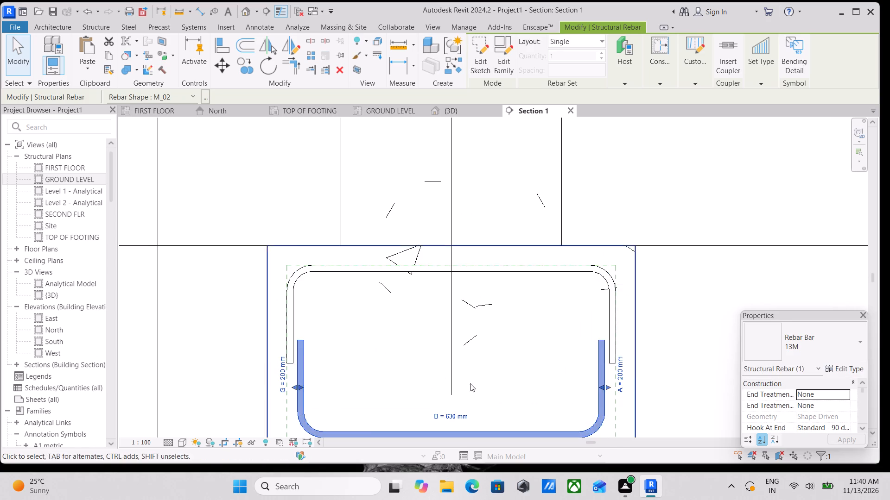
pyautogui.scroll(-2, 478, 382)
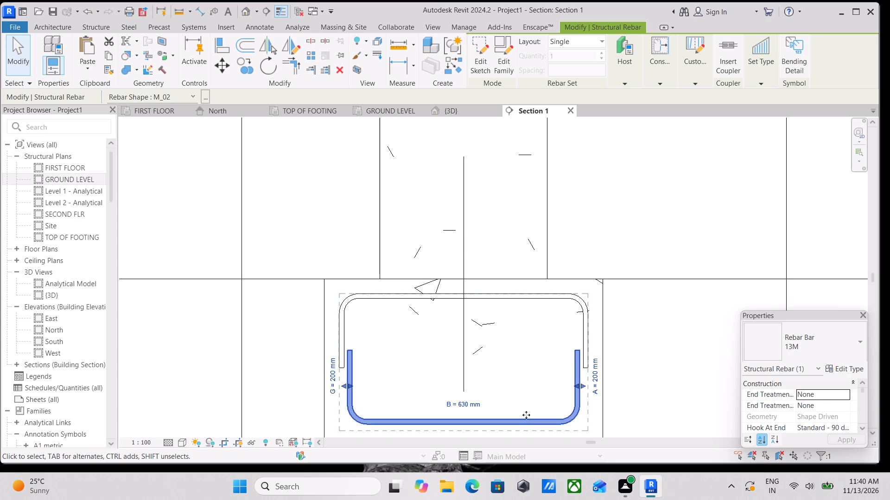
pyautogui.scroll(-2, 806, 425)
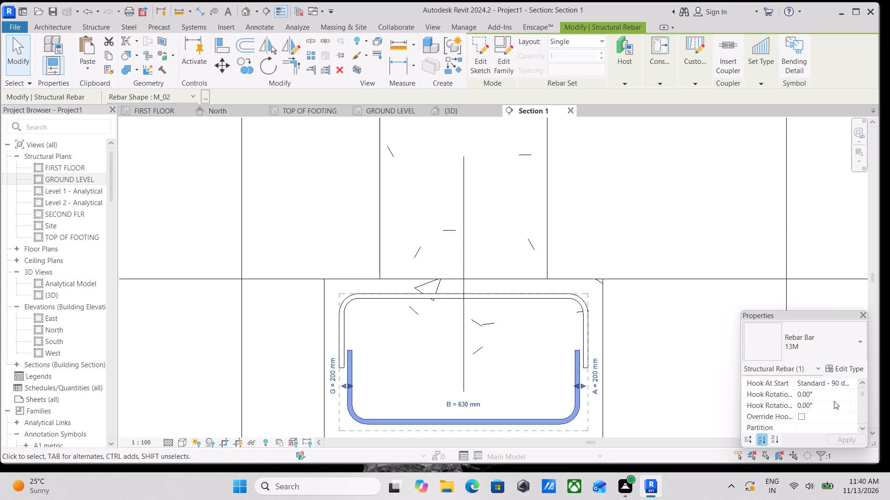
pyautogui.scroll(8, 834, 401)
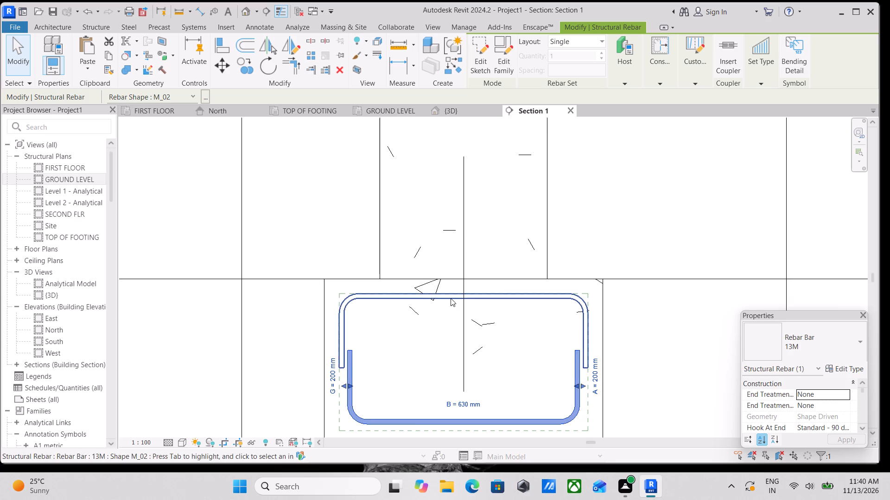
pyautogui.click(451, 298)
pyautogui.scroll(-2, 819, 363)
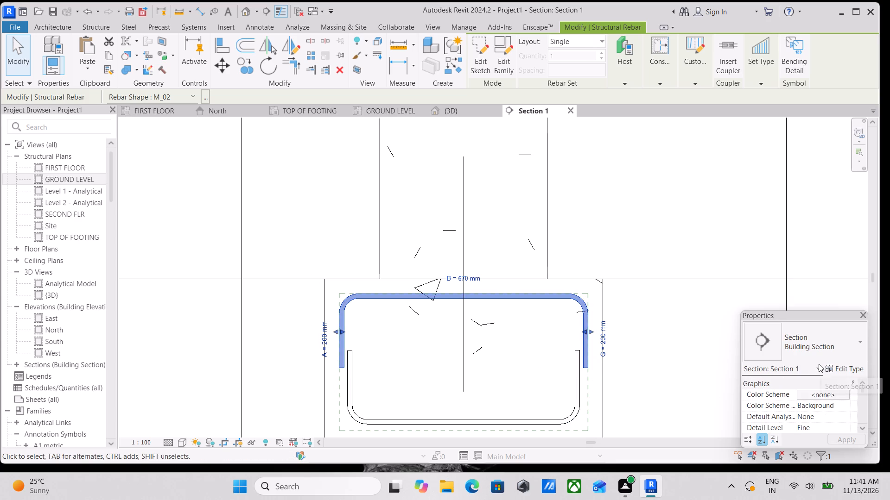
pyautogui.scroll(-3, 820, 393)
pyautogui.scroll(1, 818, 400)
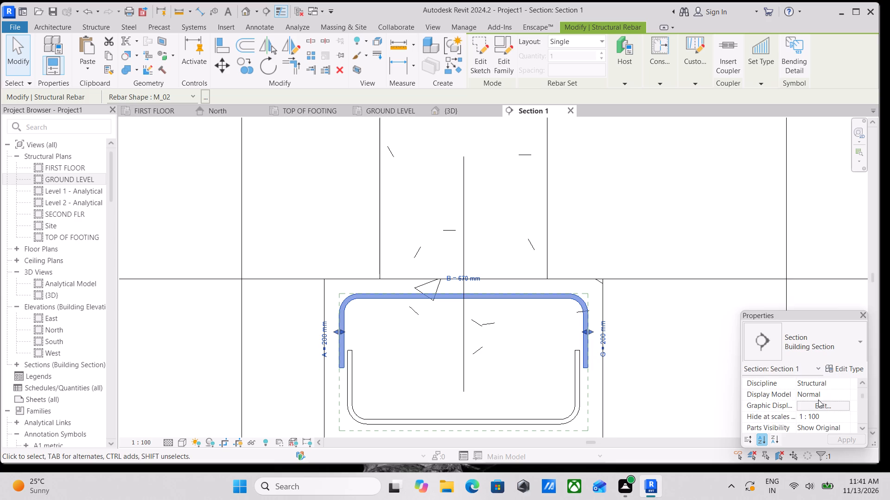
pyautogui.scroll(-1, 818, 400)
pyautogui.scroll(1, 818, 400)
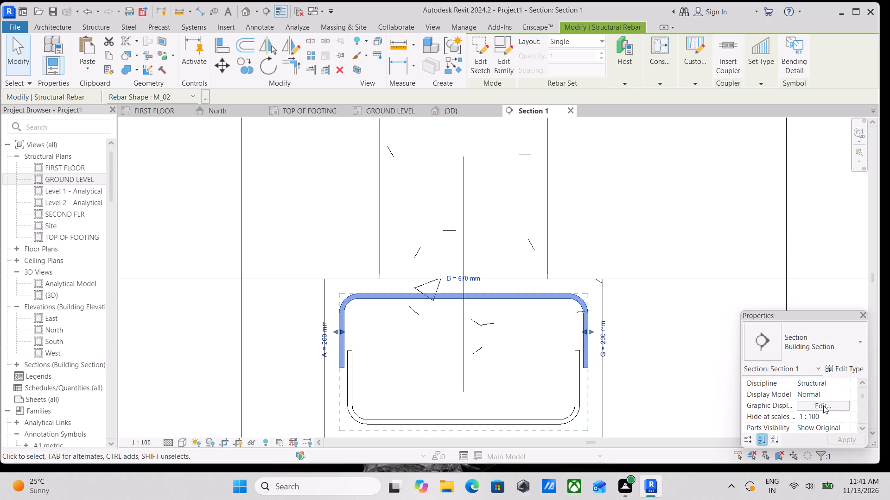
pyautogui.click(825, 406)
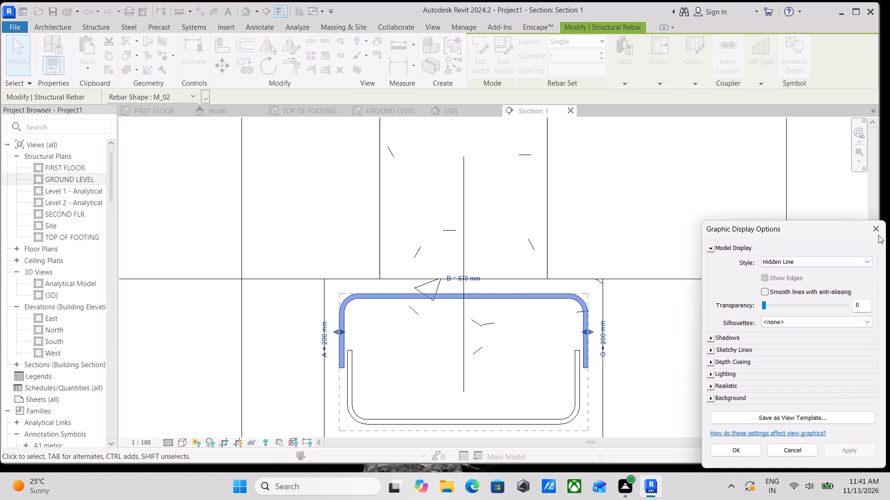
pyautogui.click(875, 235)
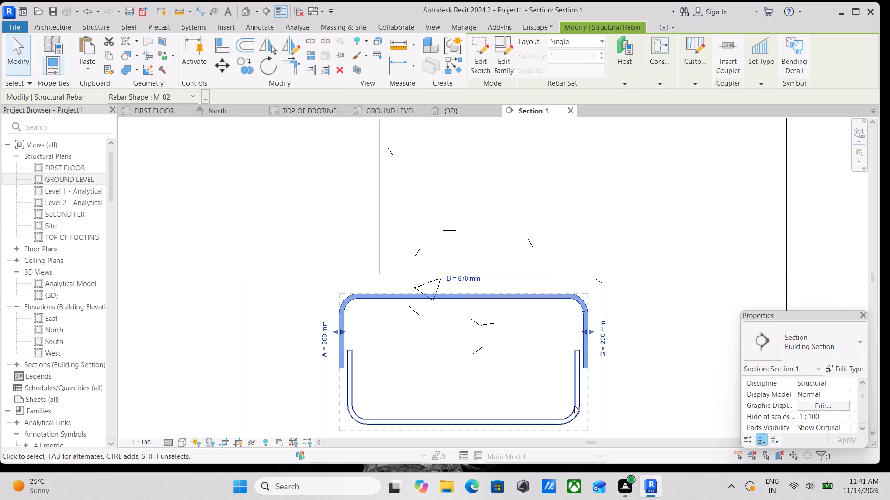
# Set the footing's bottom U-bar to show unobscured in the {3D} view.
pyautogui.click(574, 406)
pyautogui.scroll(-5, 833, 405)
pyautogui.click(833, 393)
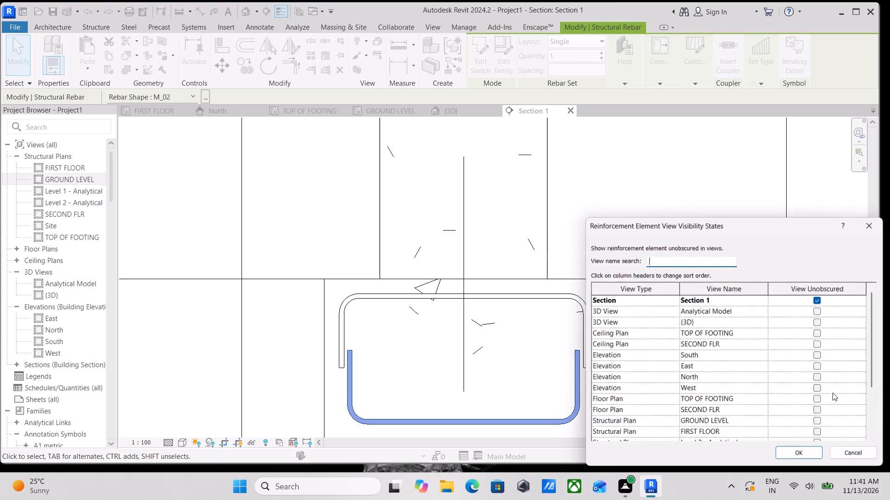
pyautogui.click(818, 321)
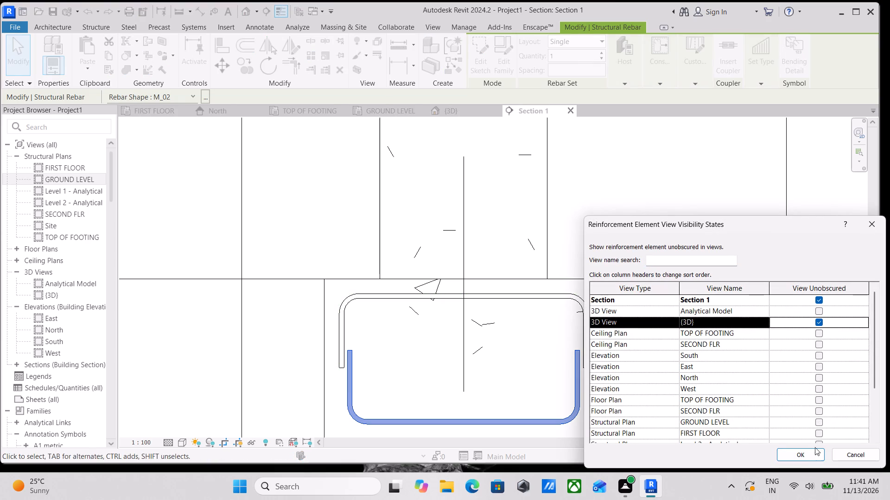
pyautogui.click(805, 455)
# Set the footing's top U-bar to show unobscured in the {3D} view.
pyautogui.click(513, 299)
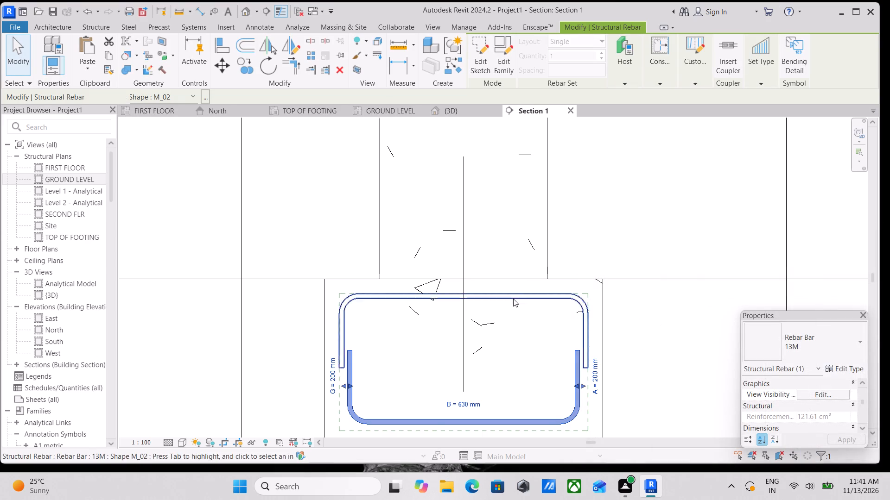
pyautogui.scroll(-8, 820, 398)
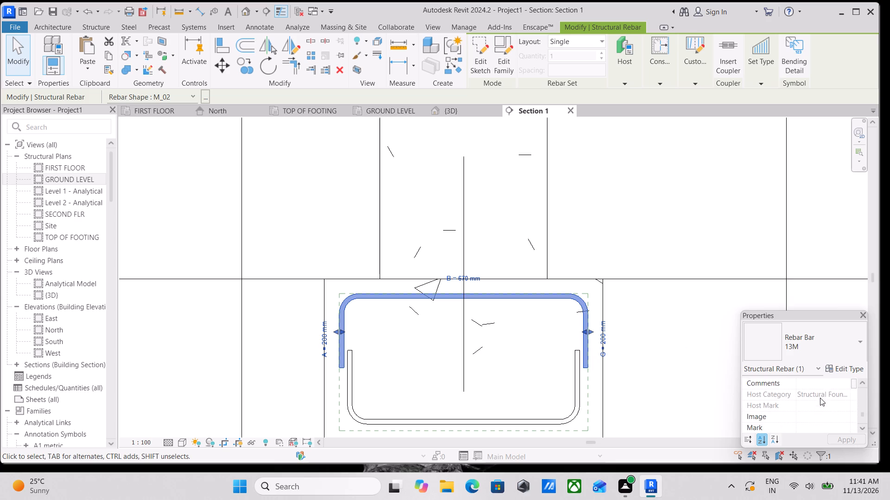
pyautogui.scroll(-5, 820, 398)
pyautogui.scroll(8, 820, 405)
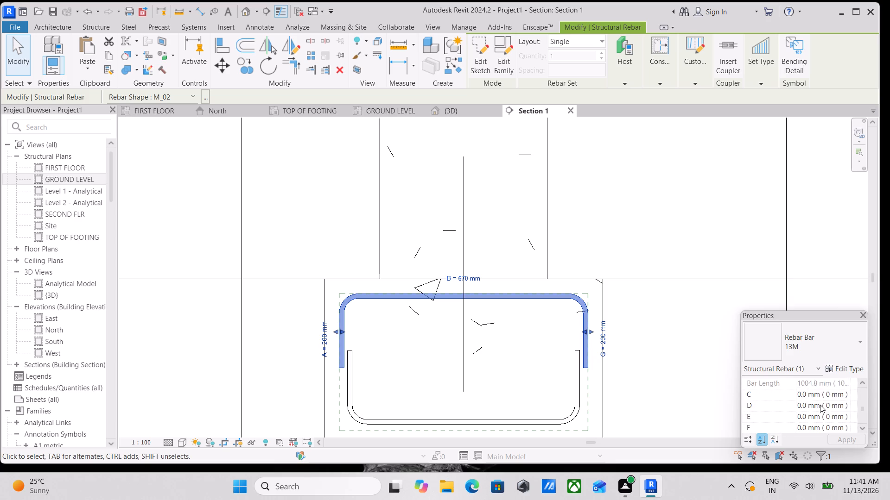
pyautogui.scroll(4, 820, 405)
pyautogui.scroll(-1, 820, 405)
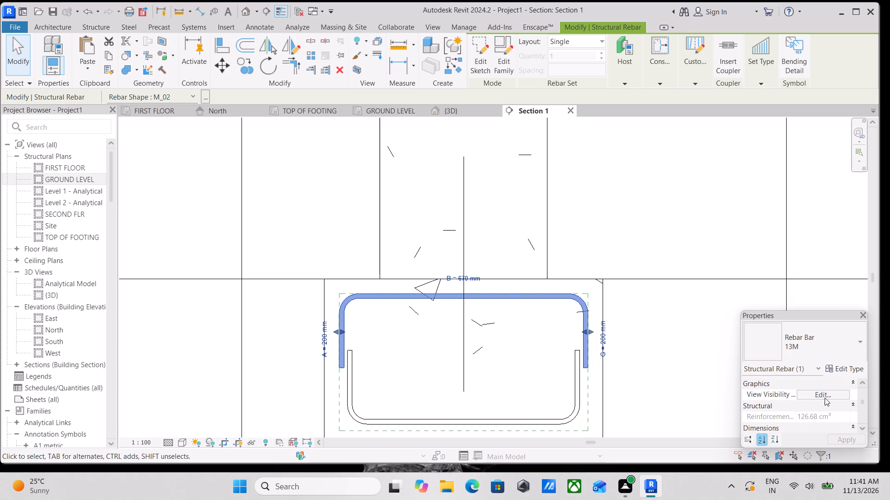
pyautogui.click(827, 394)
pyautogui.click(817, 322)
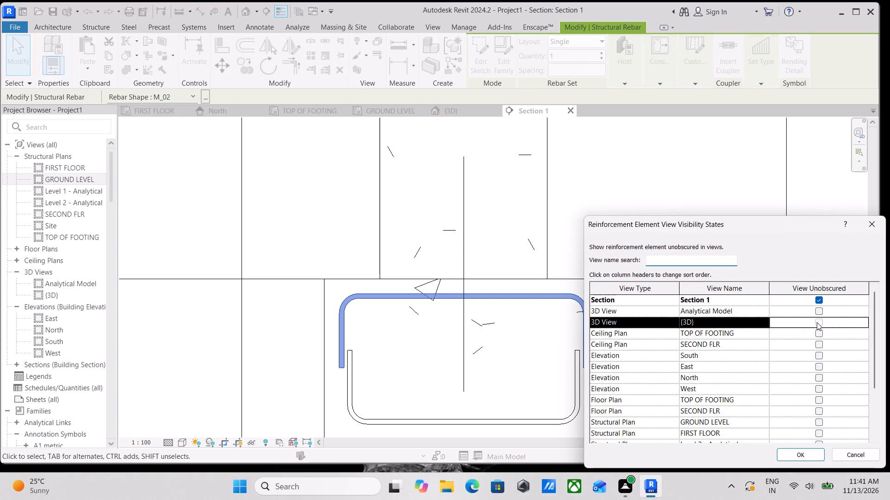
pyautogui.click(807, 457)
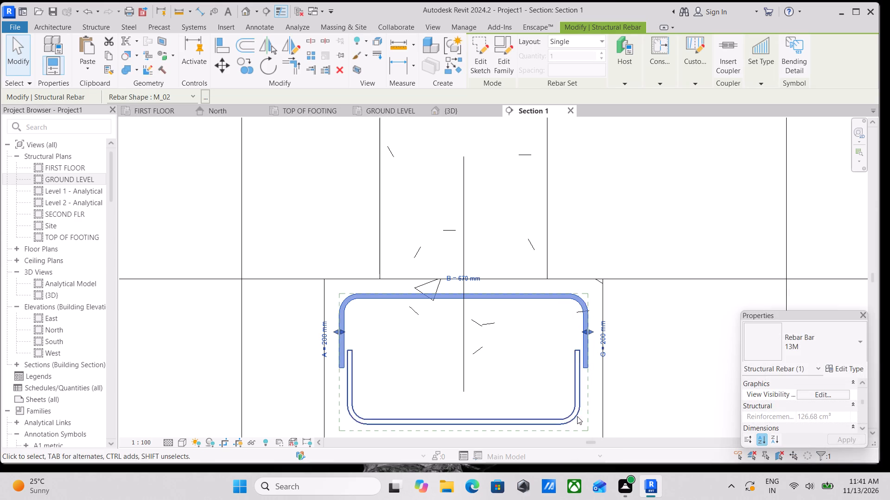
# Change the bottom U-bar's rebar set layout to Maximum Spacing with a spacing of 120 mm.
pyautogui.click(562, 419)
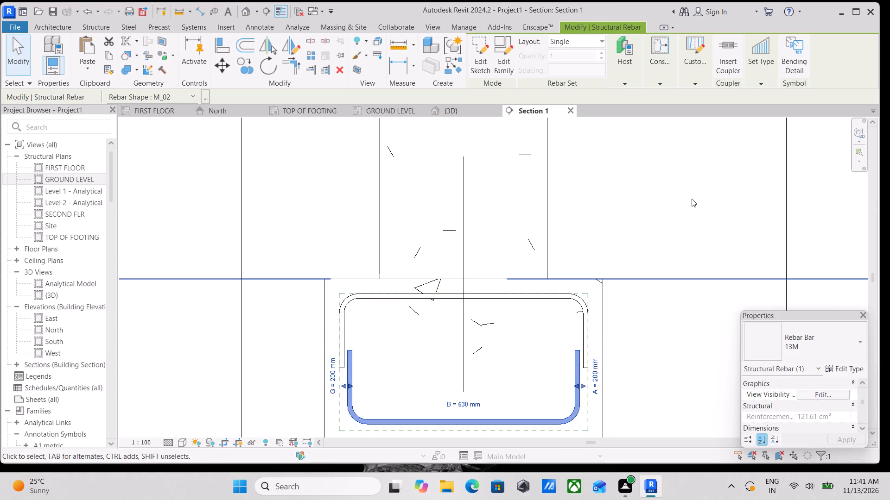
pyautogui.click(578, 40)
pyautogui.click(582, 76)
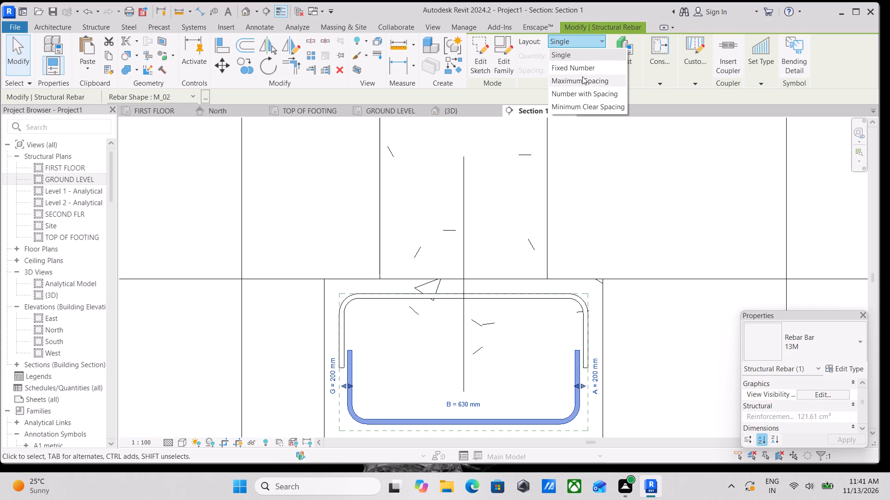
pyautogui.moveTo(587, 72); pyautogui.dragTo(502, 83)
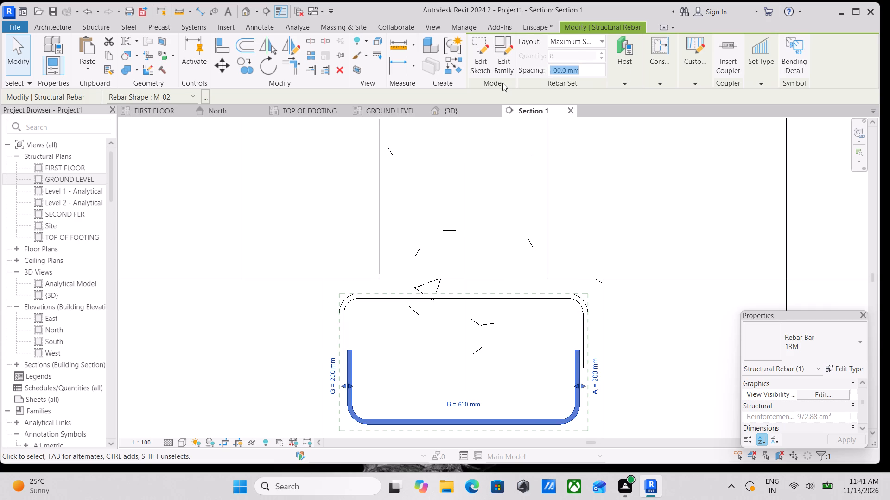
pyautogui.write('12')
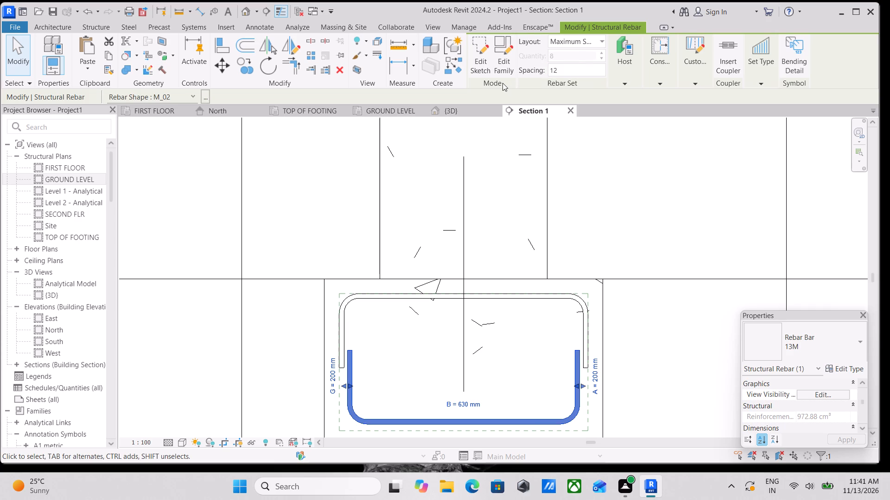
pyautogui.write('0MM')
pyautogui.press('Return')
# Change the top U-bar's rebar set layout to Maximum Spacing with a spacing of 120 mm.
pyautogui.click(481, 298)
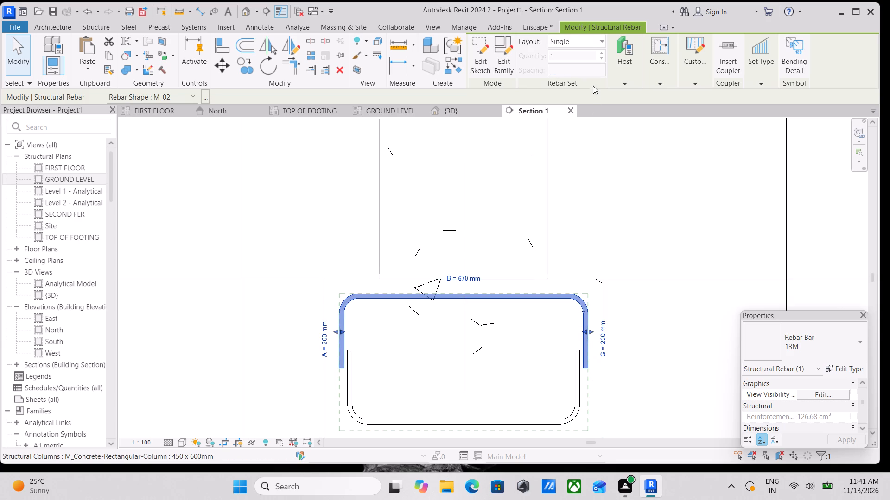
pyautogui.click(583, 43)
pyautogui.click(594, 78)
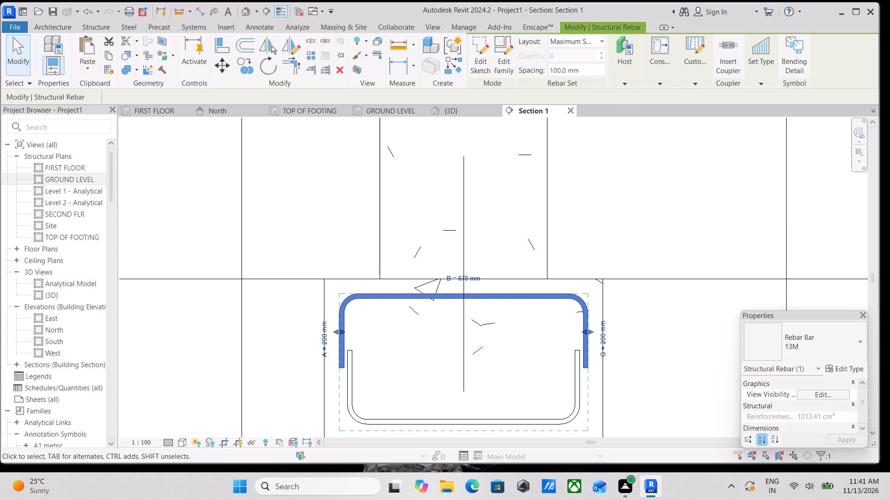
pyautogui.moveTo(590, 72); pyautogui.dragTo(507, 81)
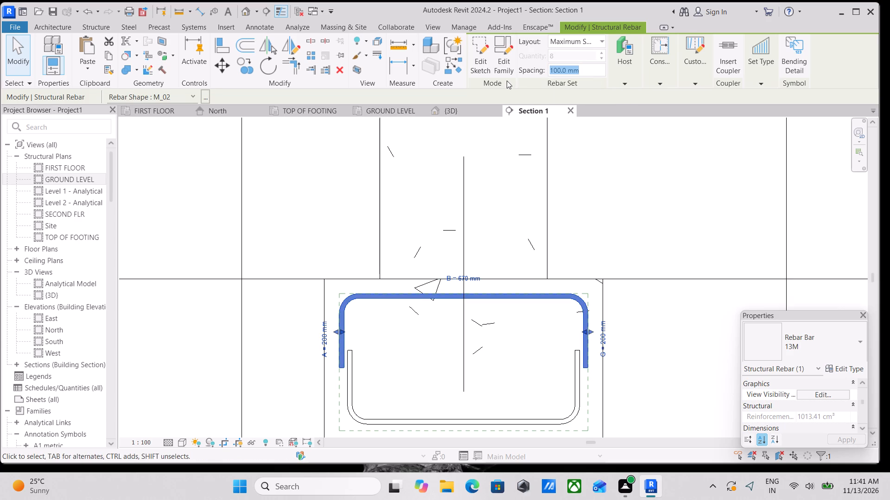
pyautogui.write('12')
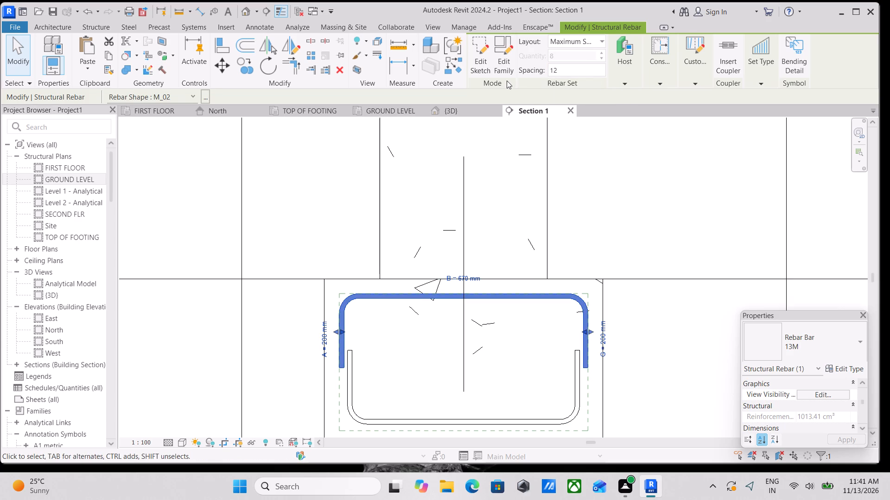
pyautogui.write('0MM')
pyautogui.press('Return')
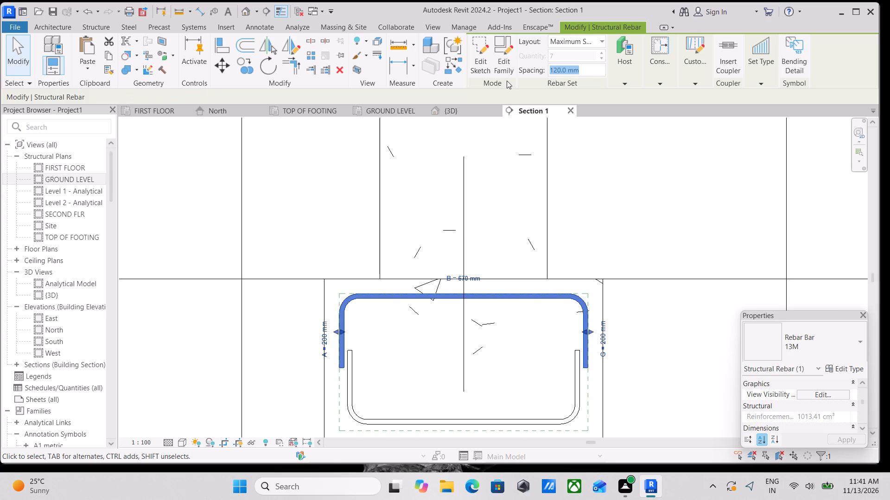
pyautogui.click(447, 367)
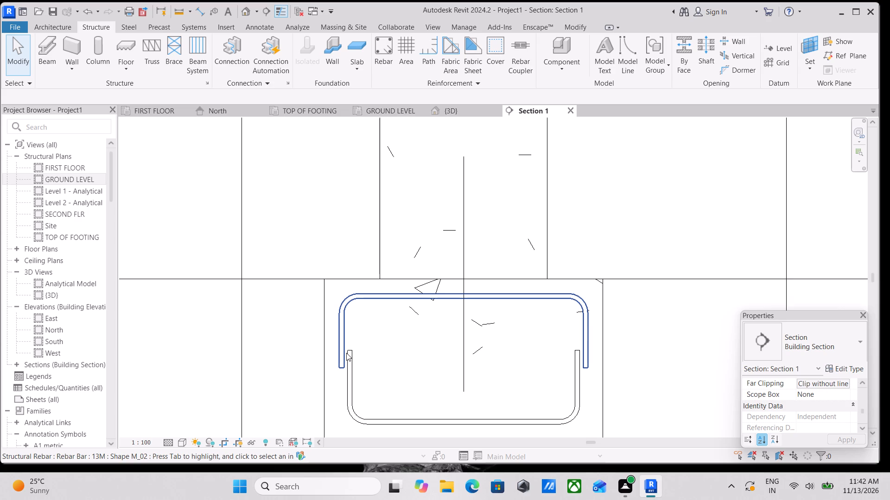
# Place an M_02 rebar perpendicular to the section, just inside the top U-bar's left leg, about 102 mm from the footing's side.
pyautogui.click(384, 49)
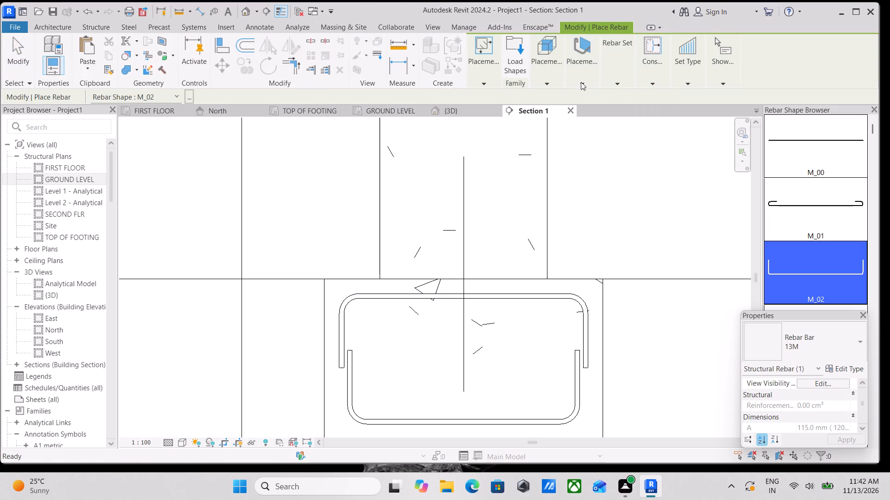
pyautogui.click(659, 116)
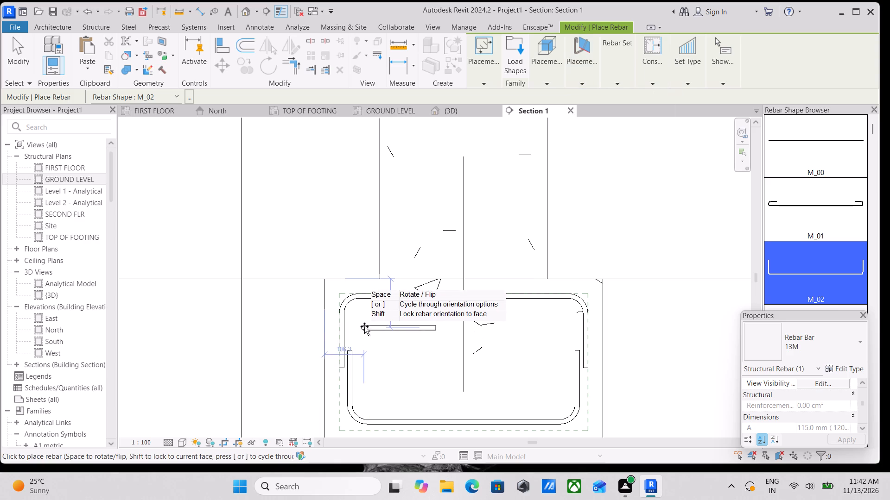
pyautogui.scroll(7, 363, 308)
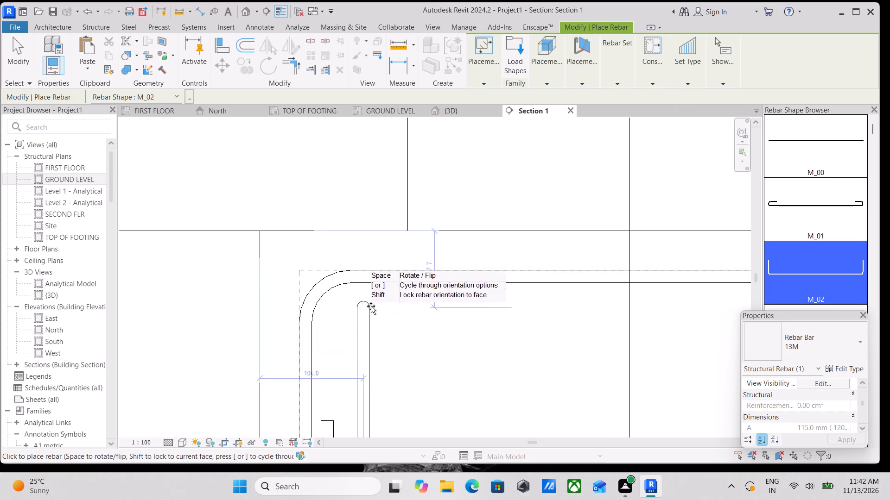
pyautogui.scroll(-3, 381, 305)
pyautogui.scroll(4, 365, 293)
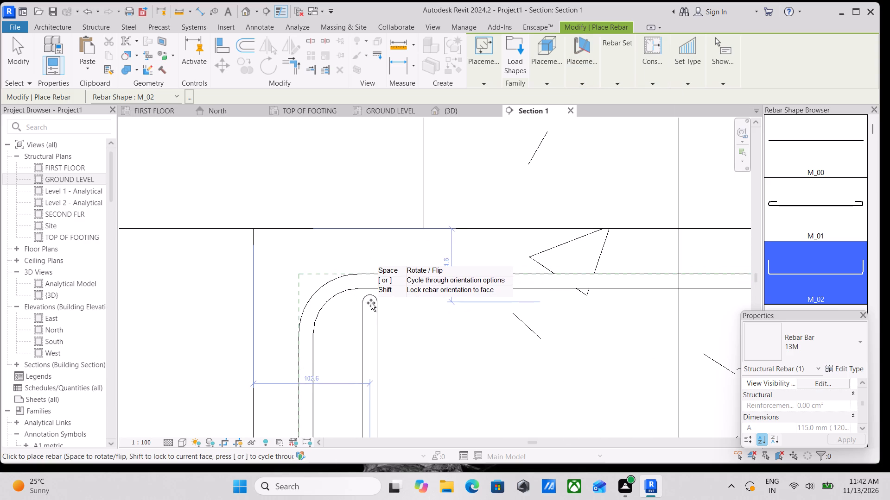
pyautogui.scroll(4, 374, 303)
pyautogui.scroll(-11, 393, 285)
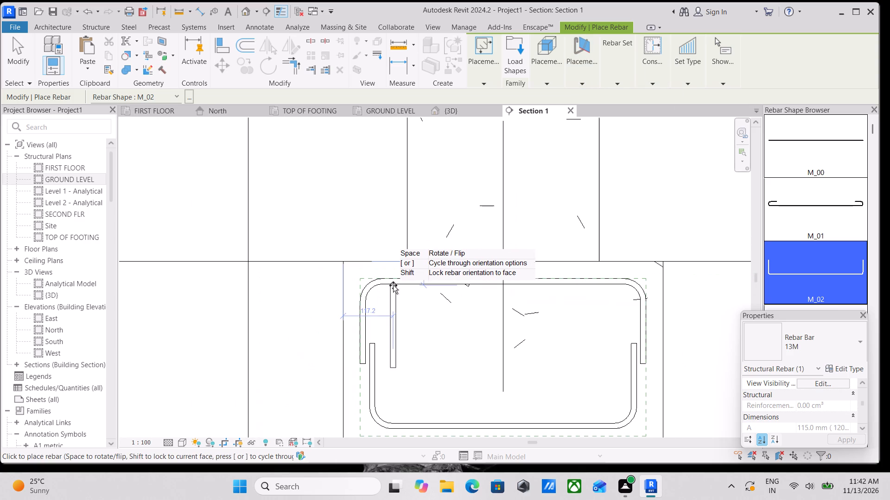
pyautogui.scroll(3, 393, 293)
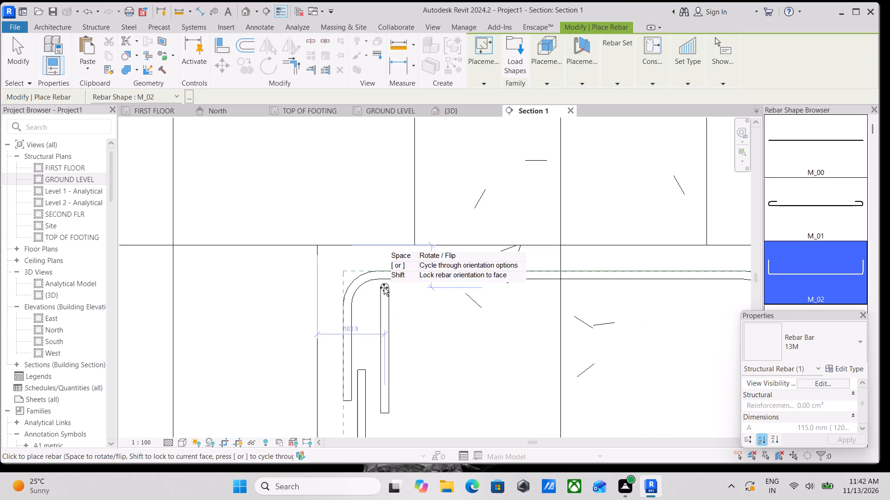
pyautogui.click(383, 289)
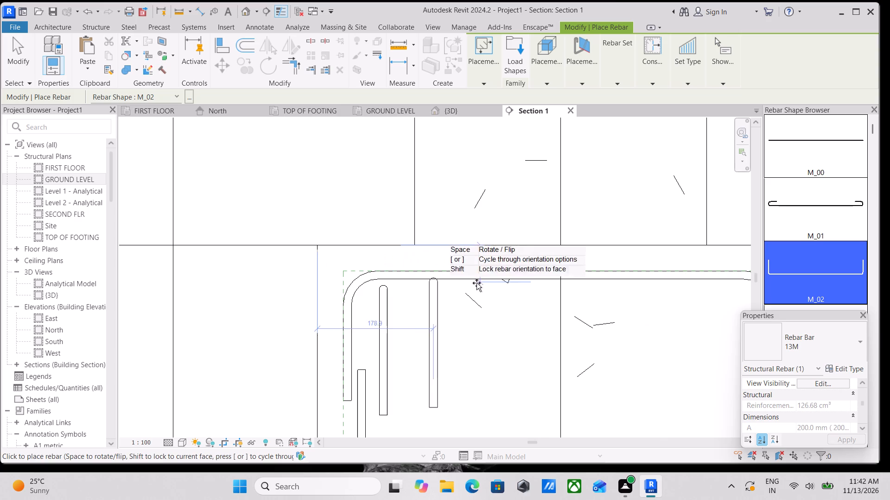
pyautogui.scroll(-4, 493, 287)
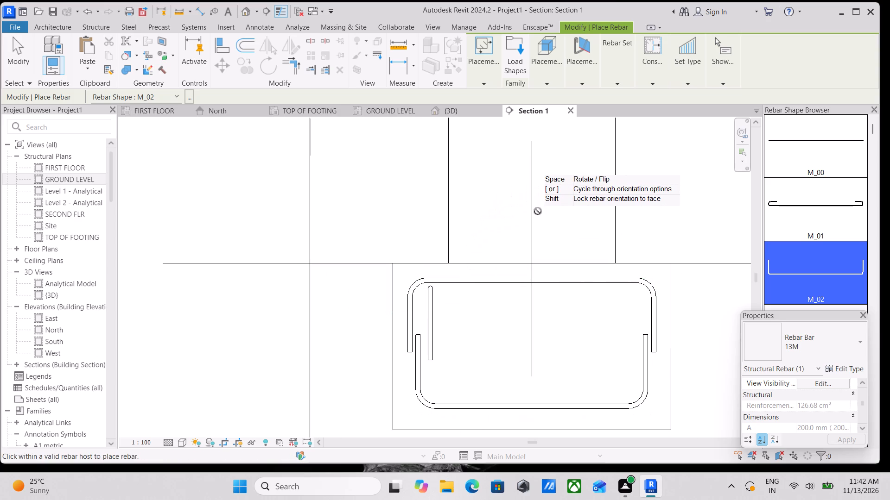
pyautogui.press('Escape')
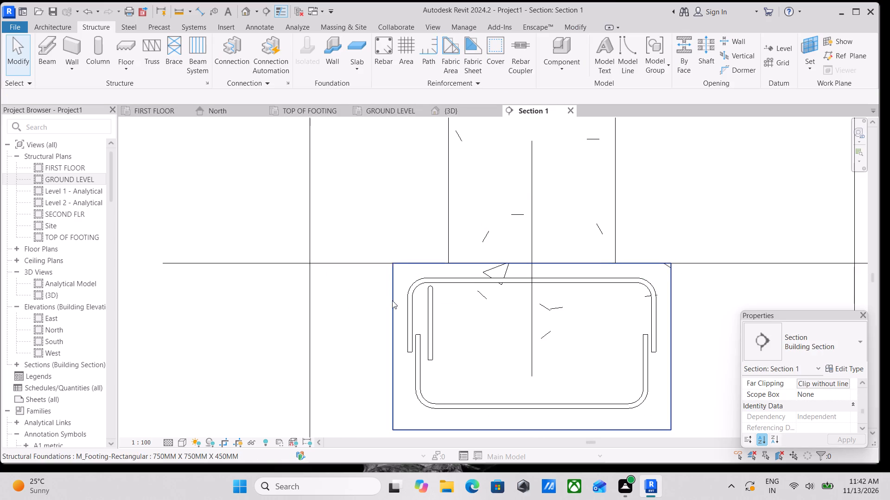
# Change the new perpendicular rebar's set layout to Maximum Spacing with a spacing of 120 mm.
pyautogui.click(426, 319)
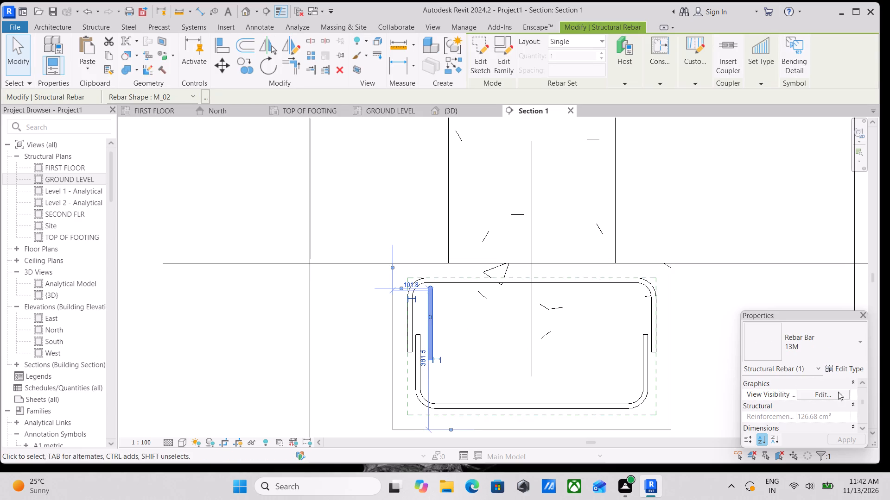
pyautogui.scroll(-2, 841, 398)
pyautogui.scroll(3, 841, 398)
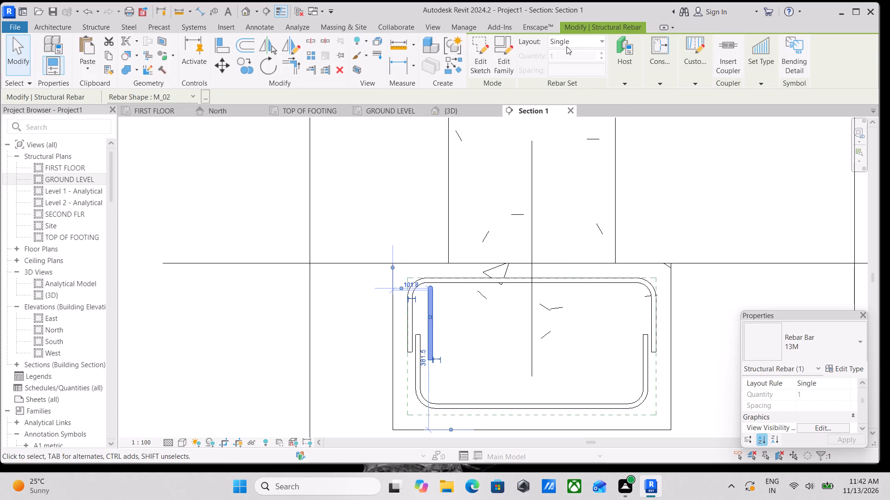
pyautogui.click(568, 37)
pyautogui.click(584, 81)
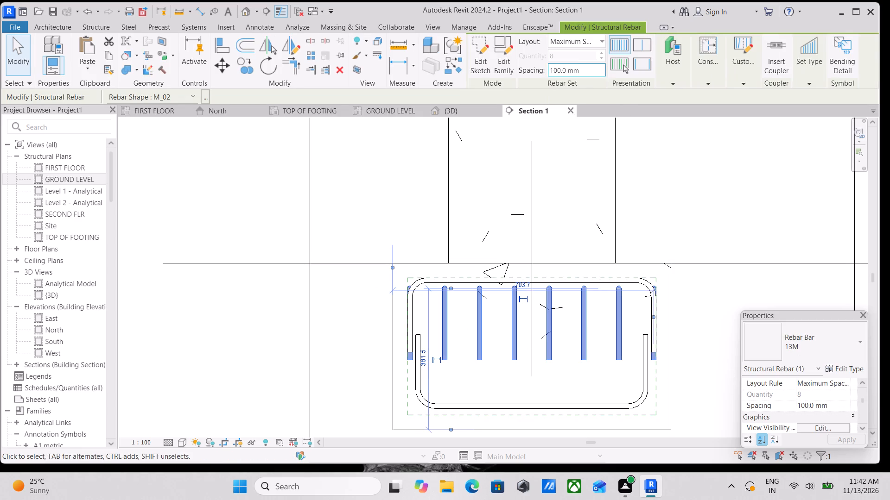
pyautogui.click(590, 70)
pyautogui.write('12')
pyautogui.write('0MM')
pyautogui.press('Return')
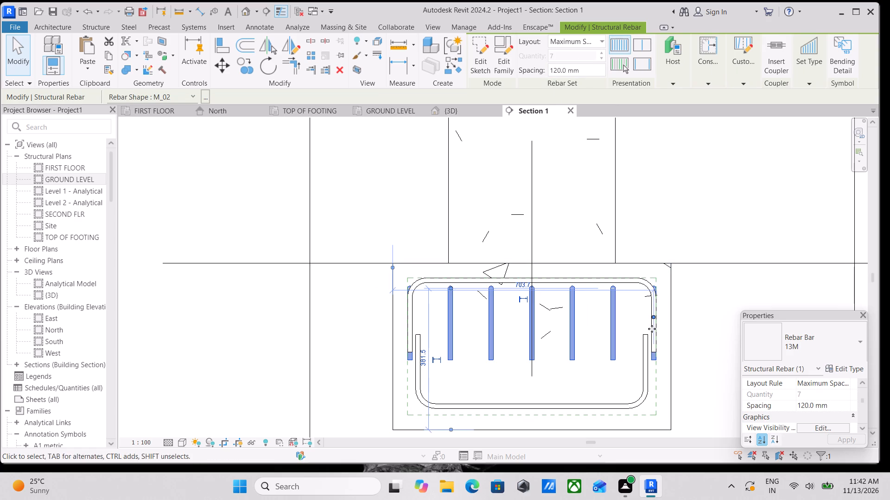
# Pull the left end of the perpendicular rebar set inward so its first bar sits inside the U-bars' left legs.
pyautogui.scroll(4, 653, 324)
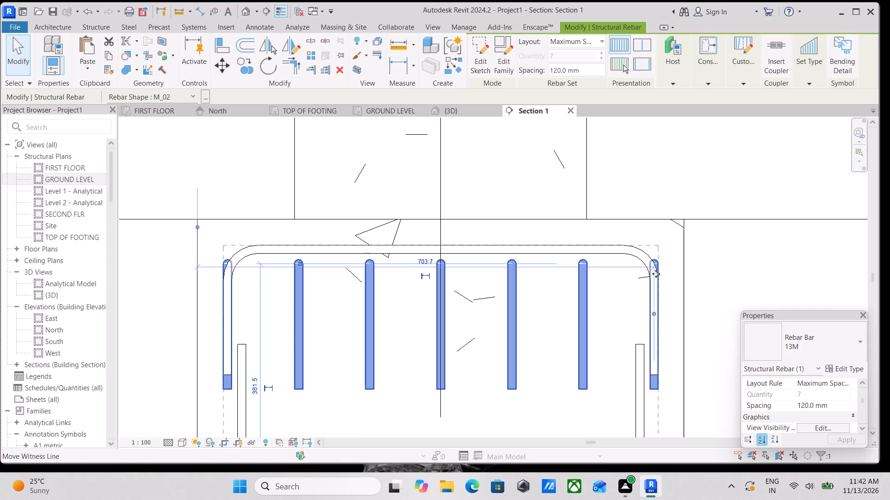
pyautogui.scroll(13, 657, 268)
pyautogui.scroll(-3, 658, 264)
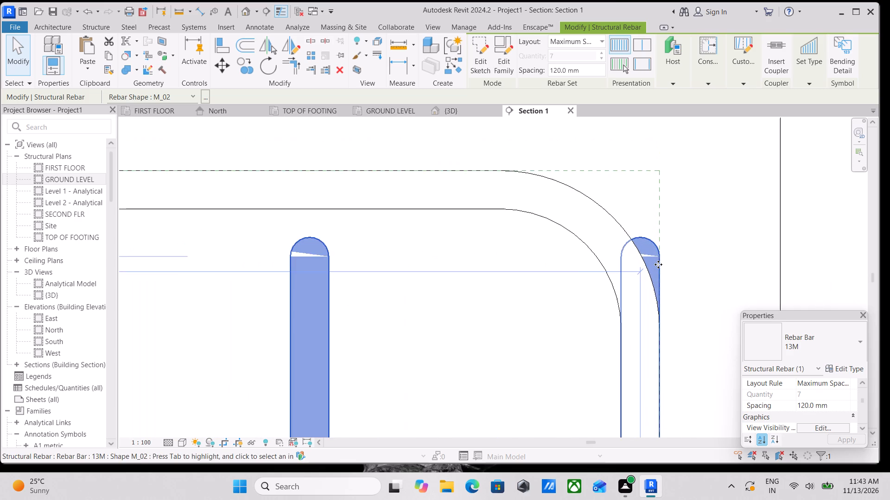
pyautogui.scroll(-8, 658, 264)
pyautogui.moveTo(631, 332); pyautogui.dragTo(553, 288, button='middle')
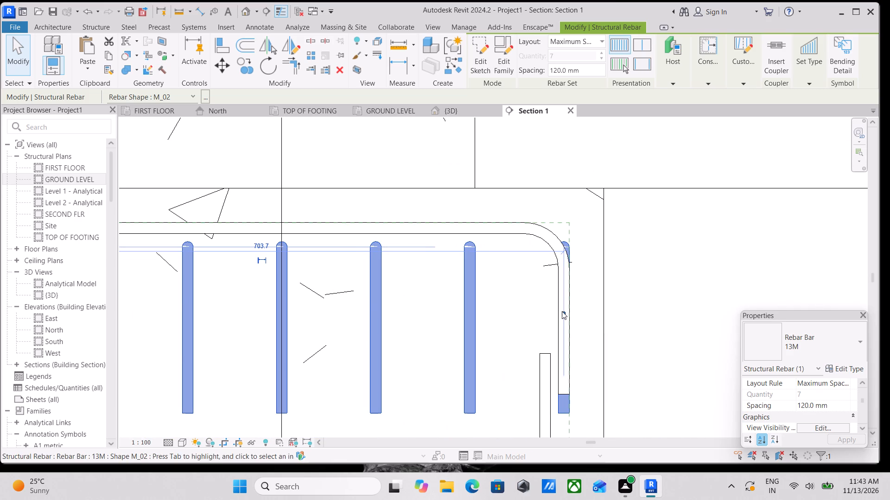
pyautogui.click(562, 311)
pyautogui.scroll(-2, 481, 281)
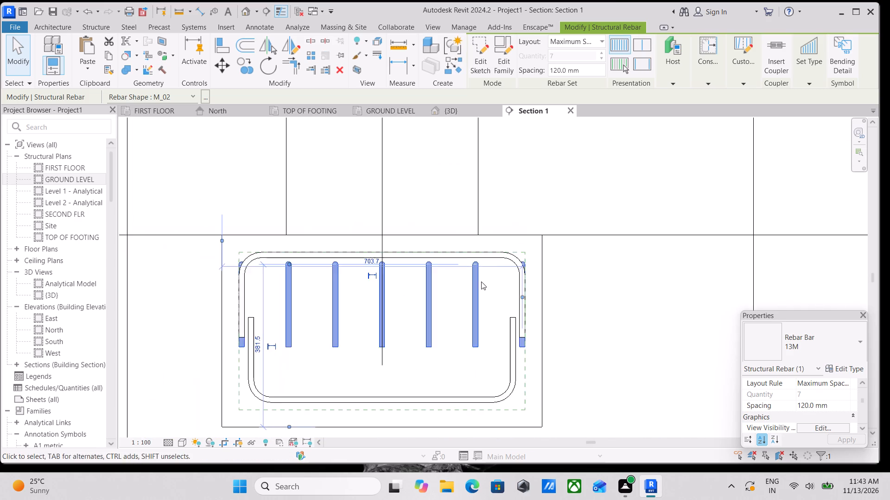
pyautogui.scroll(-4, 481, 281)
pyautogui.moveTo(397, 305); pyautogui.dragTo(458, 297, button='middle')
pyautogui.click(405, 329)
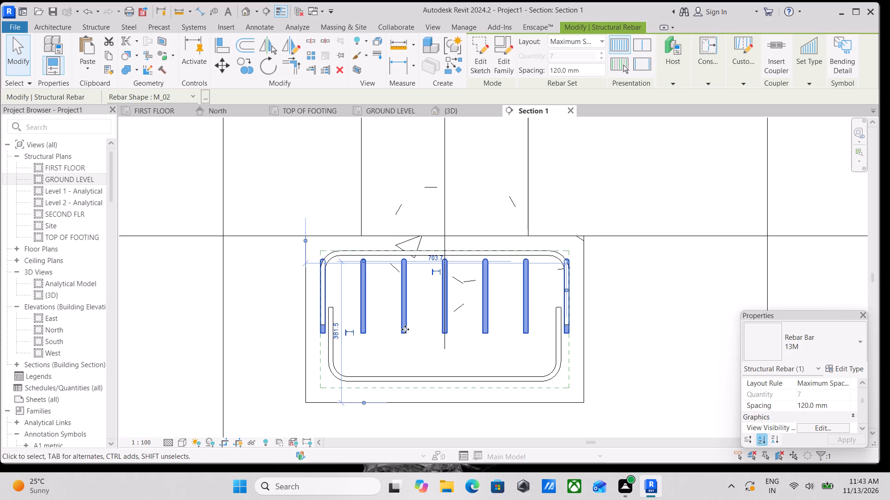
pyautogui.scroll(4, 394, 250)
pyautogui.scroll(8, 359, 264)
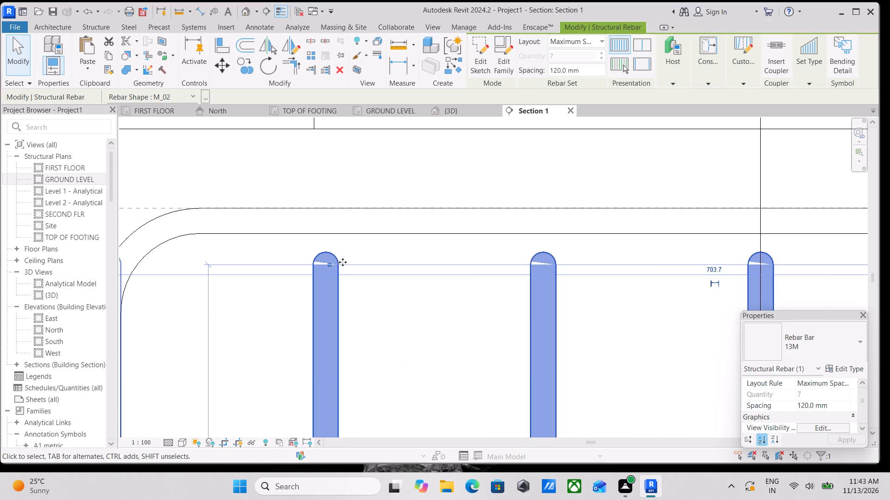
pyautogui.click(334, 251)
pyautogui.scroll(-5, 334, 251)
pyautogui.scroll(5, 213, 246)
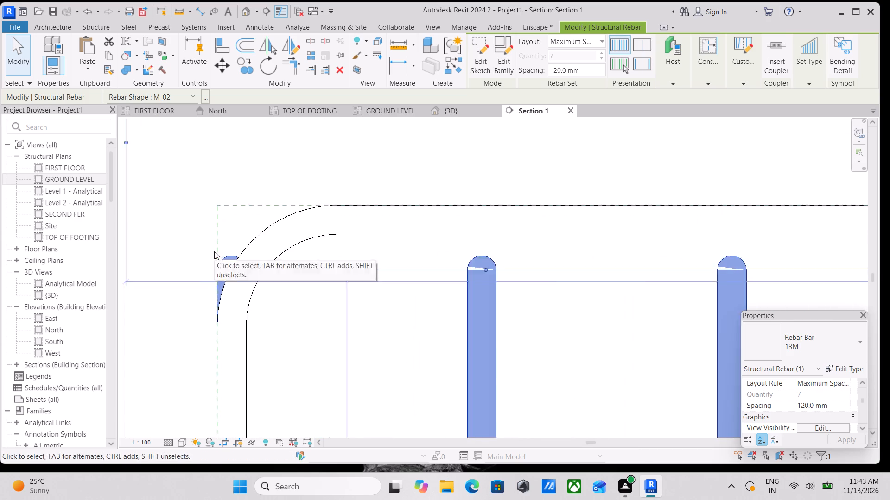
pyautogui.scroll(3, 214, 251)
pyautogui.click(217, 261)
pyautogui.scroll(-4, 217, 261)
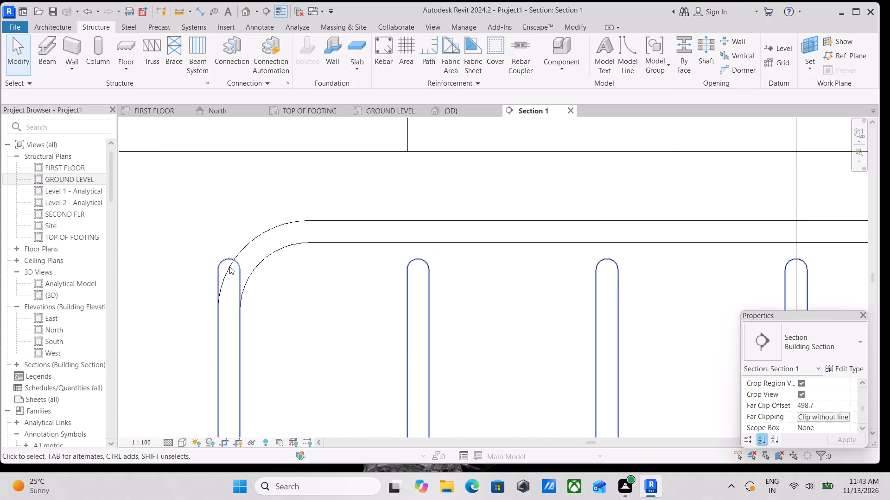
pyautogui.scroll(-1, 259, 277)
pyautogui.click(229, 262)
pyautogui.scroll(-3, 229, 262)
pyautogui.moveTo(293, 358); pyautogui.dragTo(280, 317, button='middle')
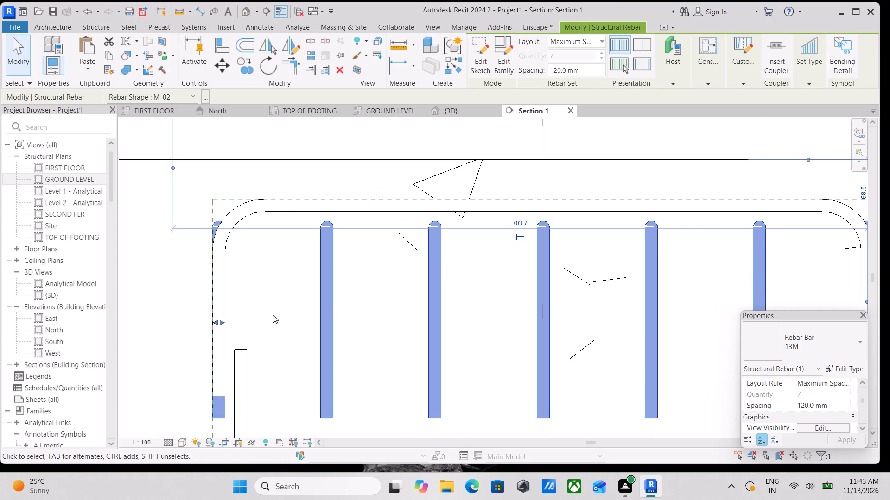
pyautogui.moveTo(226, 323); pyautogui.dragTo(258, 325)
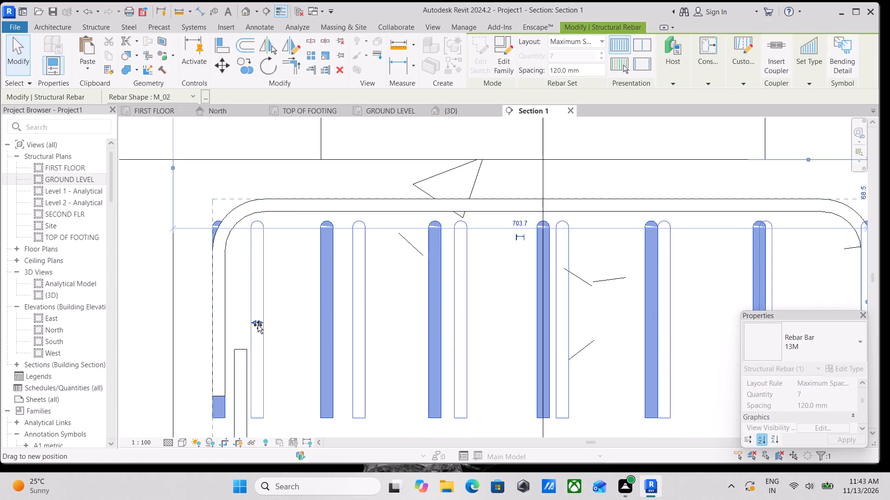
pyautogui.moveTo(258, 325); pyautogui.dragTo(261, 325)
# Pull the right end of the perpendicular rebar set inward to about 92 mm from the footing's right side.
pyautogui.scroll(-4, 268, 323)
pyautogui.moveTo(341, 324); pyautogui.dragTo(209, 293, button='middle')
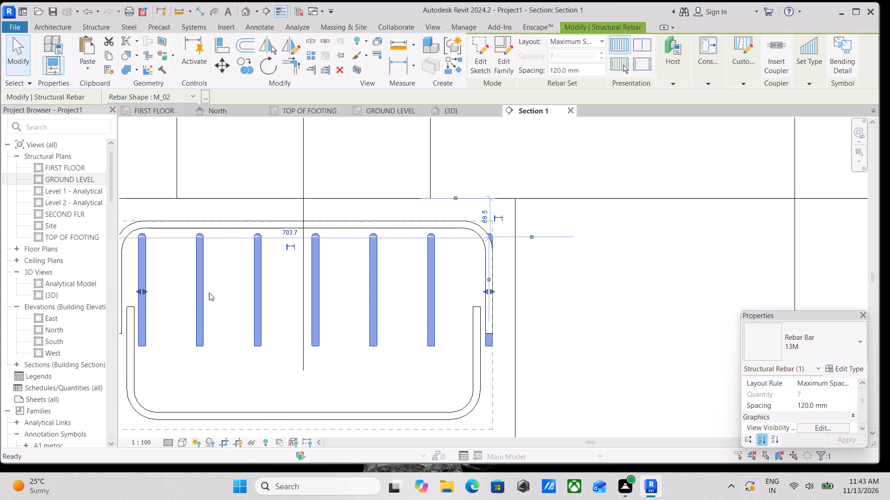
pyautogui.moveTo(484, 290); pyautogui.dragTo(464, 290)
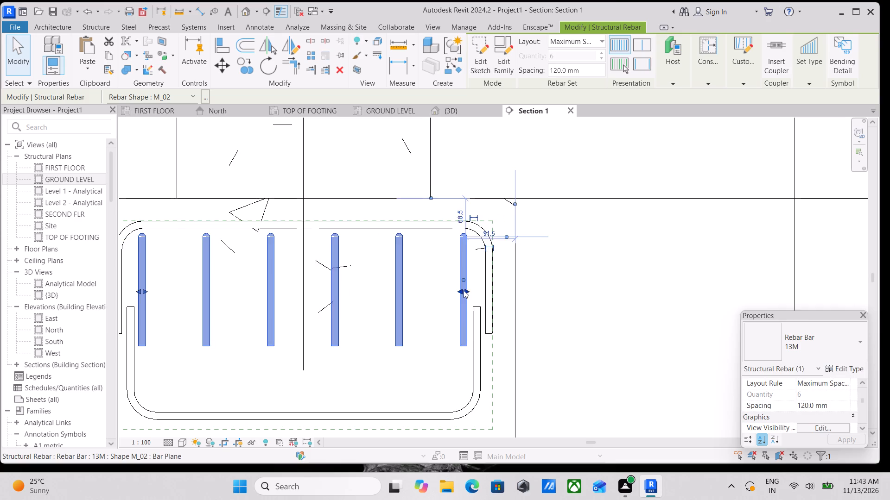
# Nudge the perpendicular rebar set up about 10 mm so it sits against the underside of the top U-bar.
pyautogui.scroll(-2, 464, 290)
pyautogui.moveTo(433, 308); pyautogui.dragTo(459, 325, button='middle')
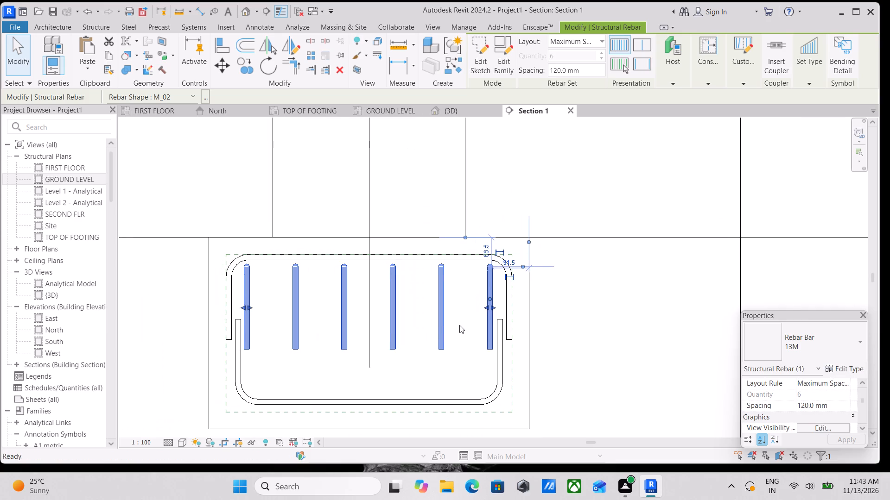
pyautogui.press('Up')
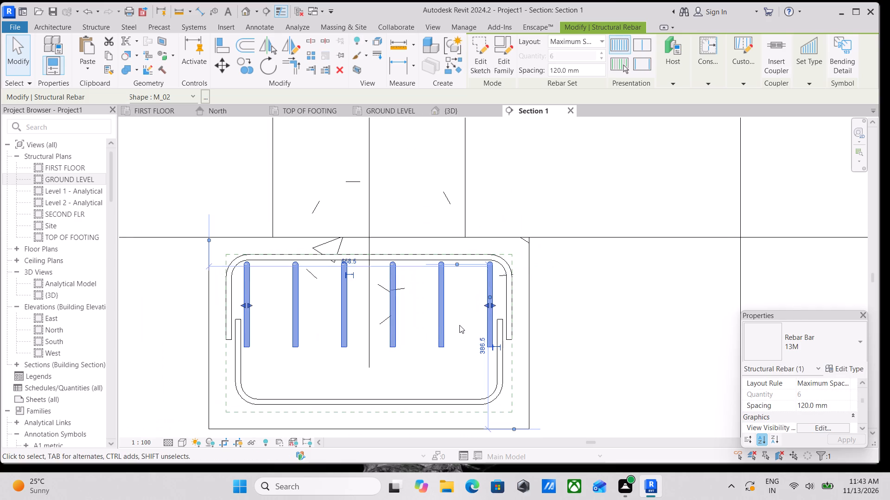
pyautogui.press('Up')
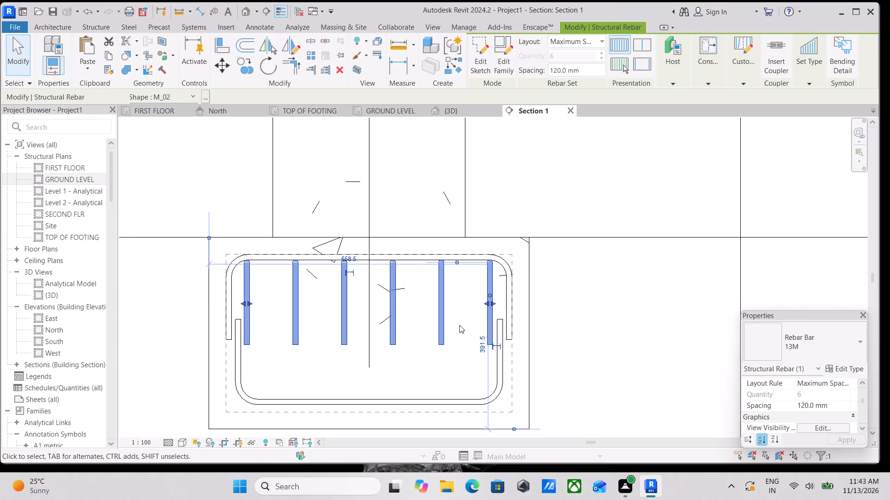
pyautogui.press('Down')
pyautogui.press('Up')
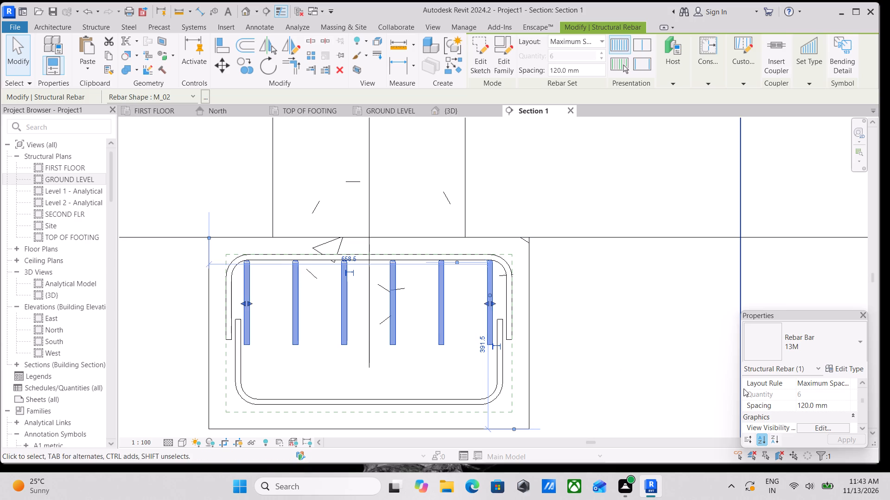
# Set the upper perpendicular rebar set to show unobscured in the {3D} view.
pyautogui.scroll(-1, 889, 387)
pyautogui.scroll(-1, 829, 421)
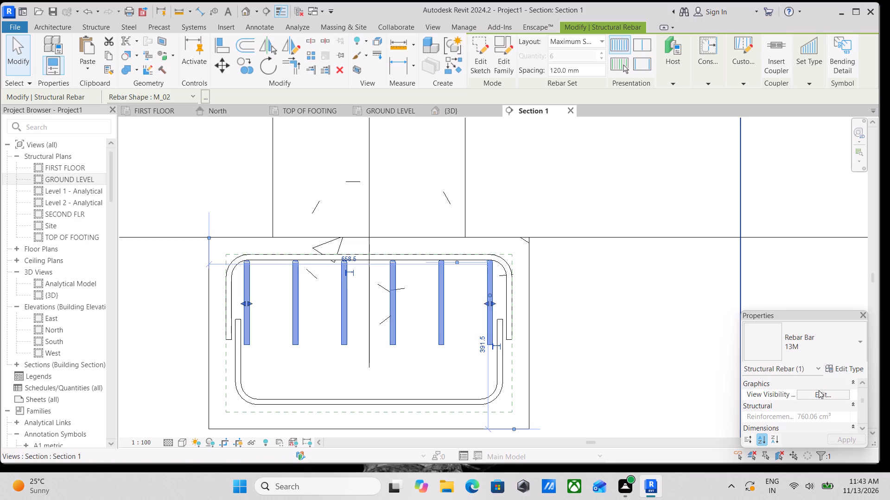
pyautogui.click(819, 390)
pyautogui.click(820, 321)
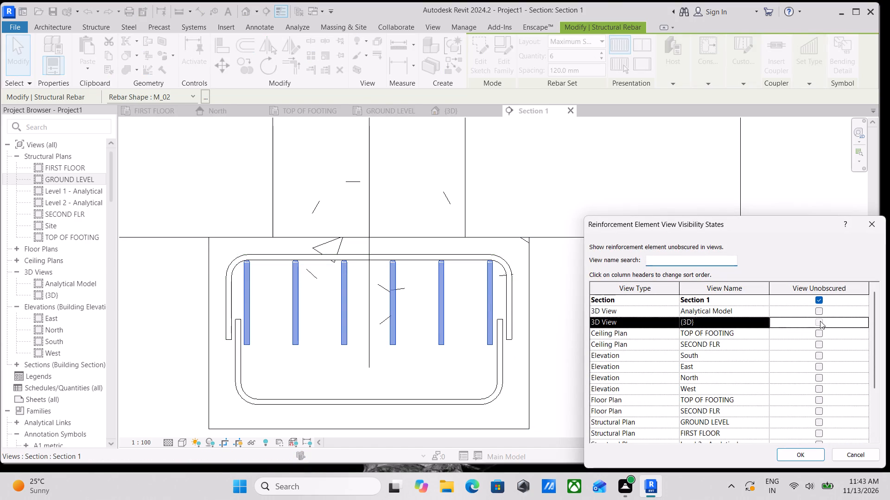
pyautogui.click(800, 456)
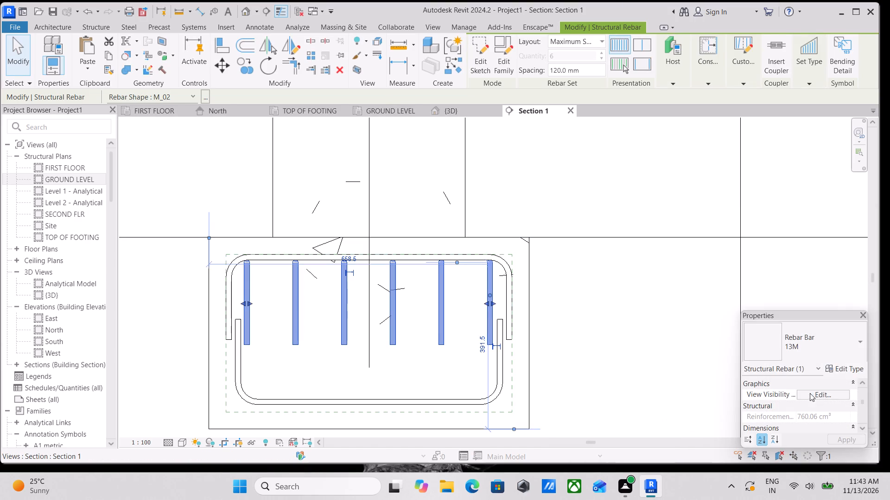
pyautogui.scroll(2, 360, 332)
pyautogui.moveTo(360, 330); pyautogui.dragTo(384, 353, button='middle')
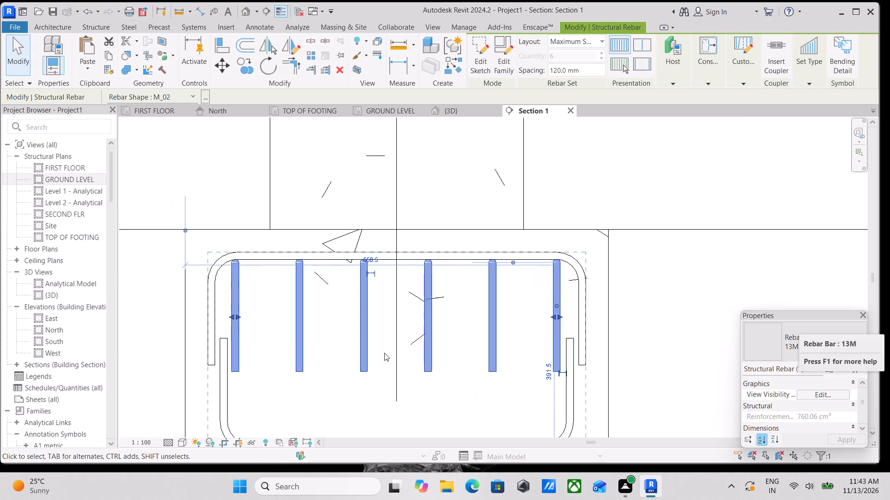
pyautogui.press('Escape')
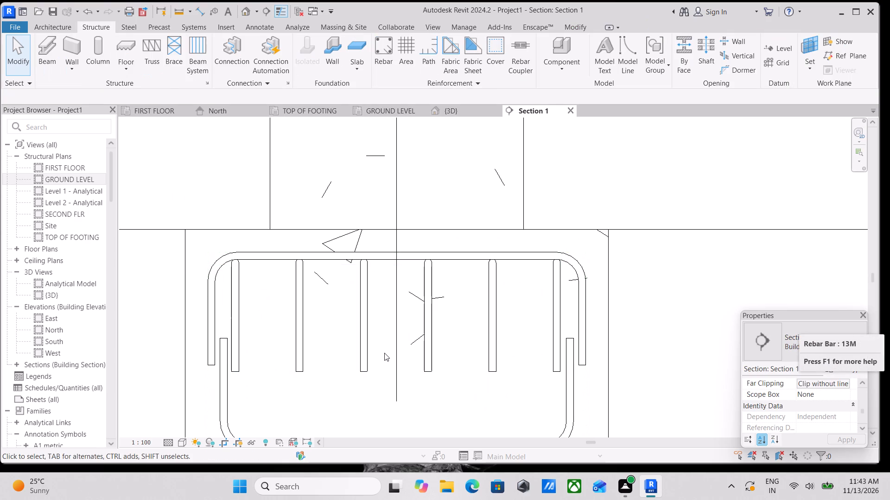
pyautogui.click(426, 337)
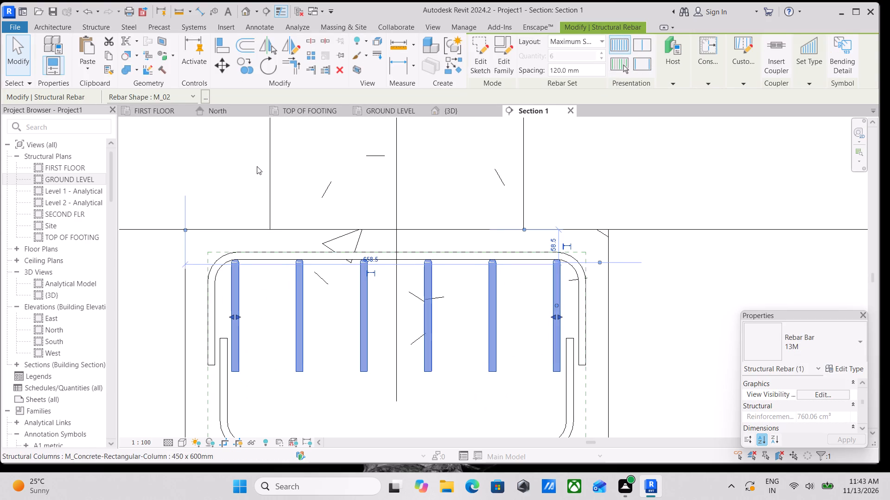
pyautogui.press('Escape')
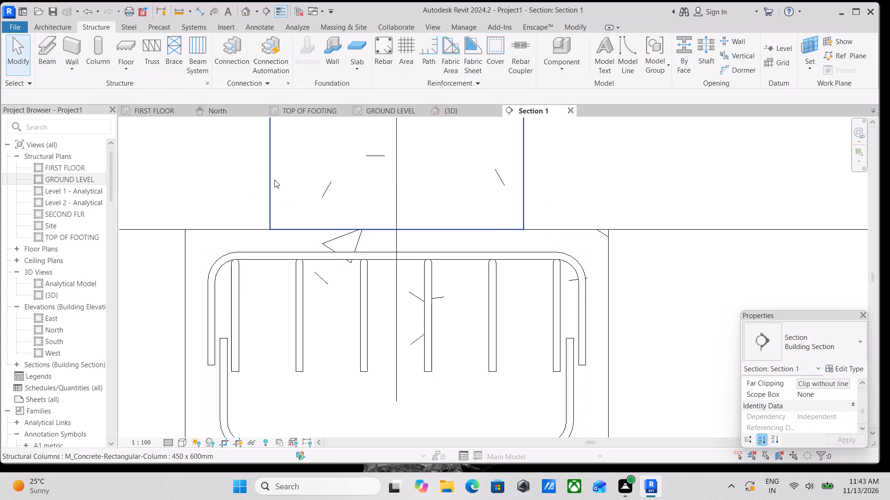
# Place an M_02 rebar perpendicular to the section inside the bottom U-bar's left corner, about 85 mm above the footing's base.
pyautogui.click(384, 59)
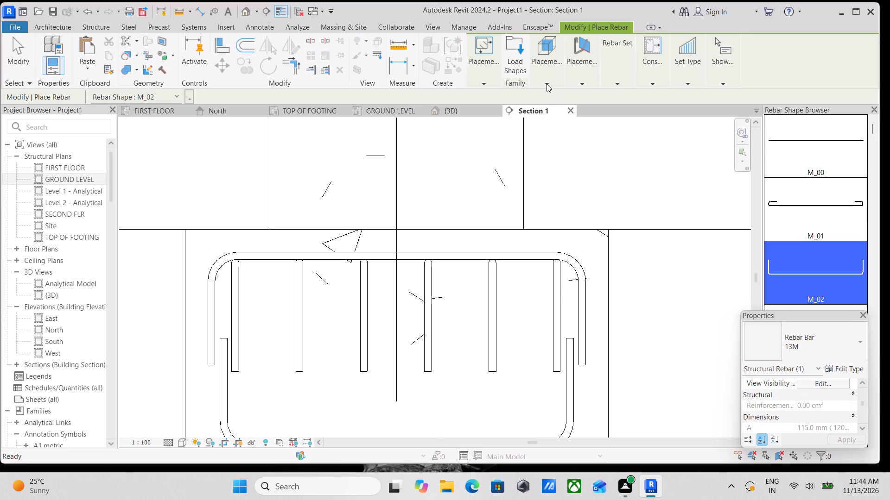
pyautogui.moveTo(438, 331); pyautogui.dragTo(505, 152, button='middle')
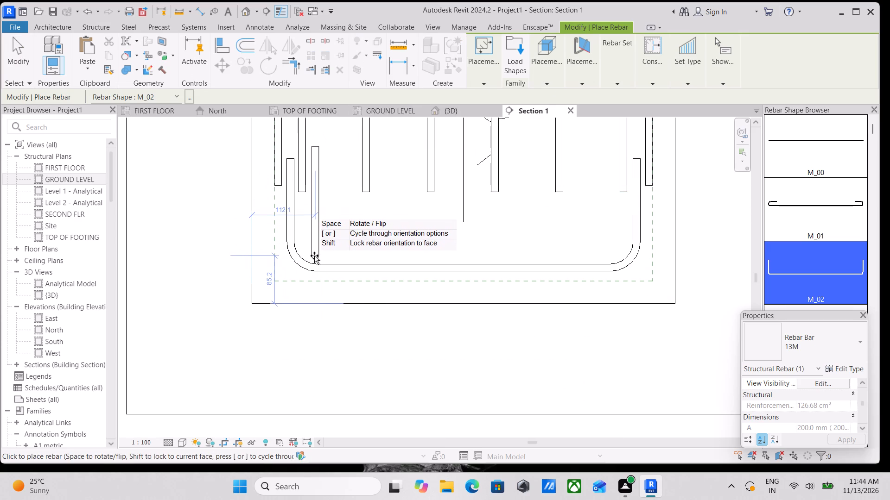
pyautogui.click(314, 256)
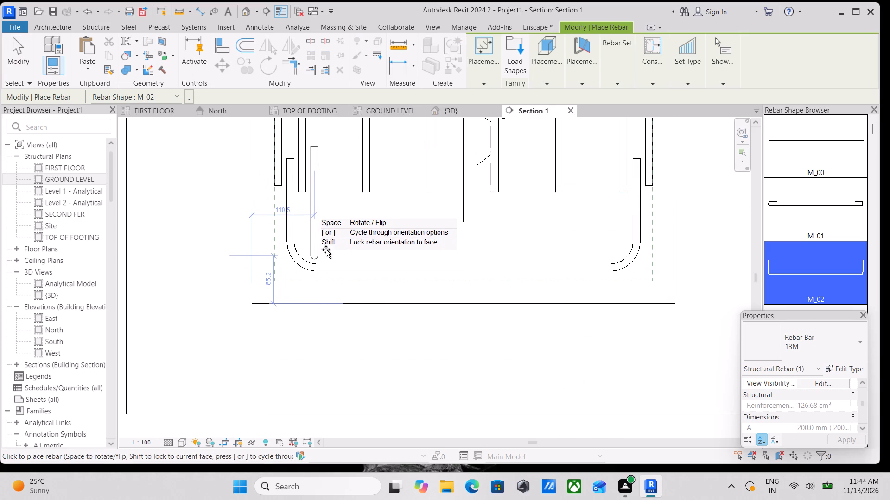
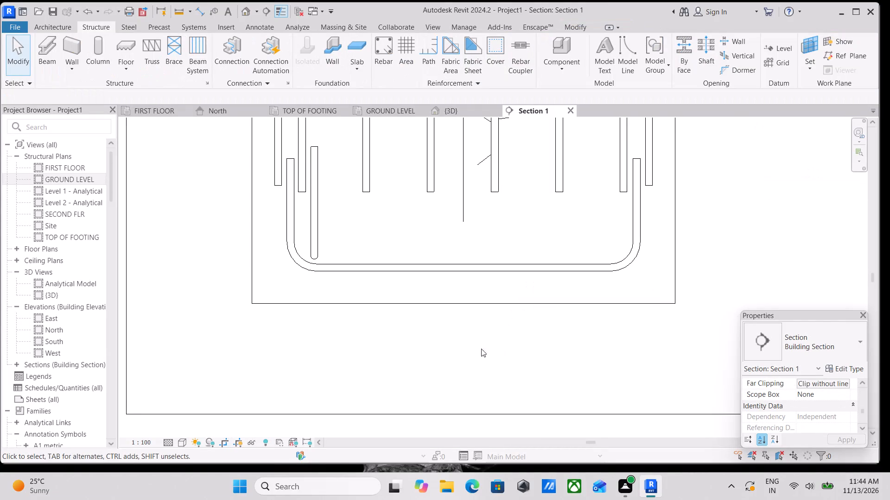
# Set the new rebar inside the bottom U-bar's left corner to show unobscured in the {3D} view.
pyautogui.click(309, 228)
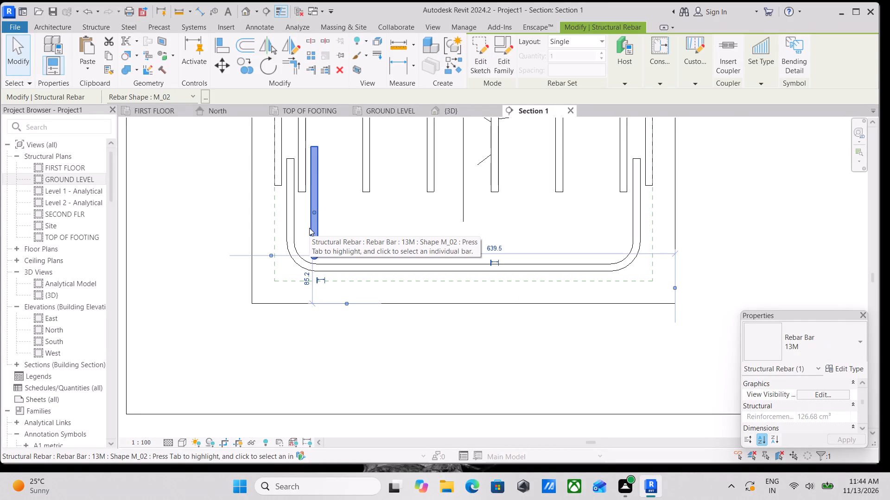
pyautogui.scroll(-2, 776, 385)
pyautogui.scroll(-2, 820, 411)
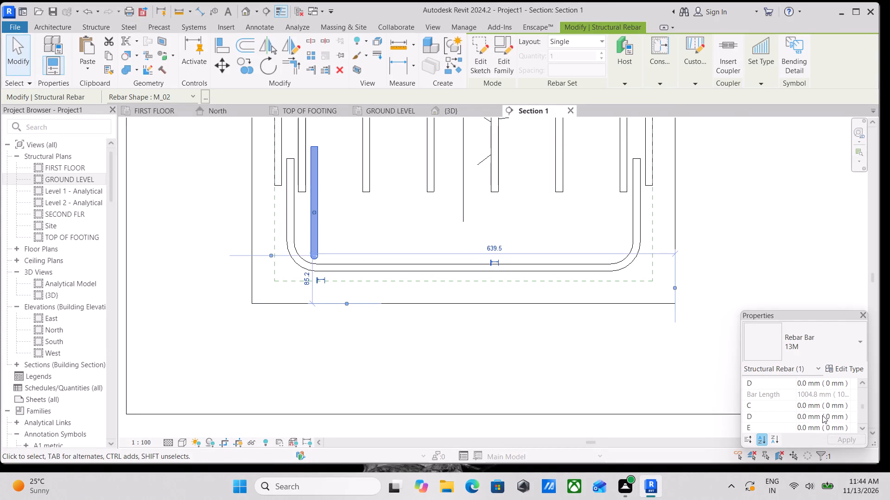
pyautogui.scroll(-3, 823, 416)
pyautogui.scroll(6, 823, 416)
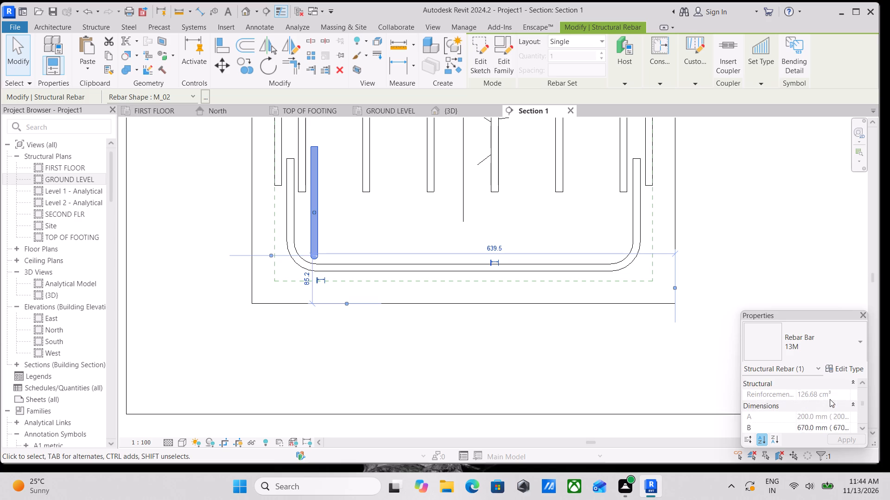
pyautogui.scroll(1, 830, 399)
pyautogui.click(810, 394)
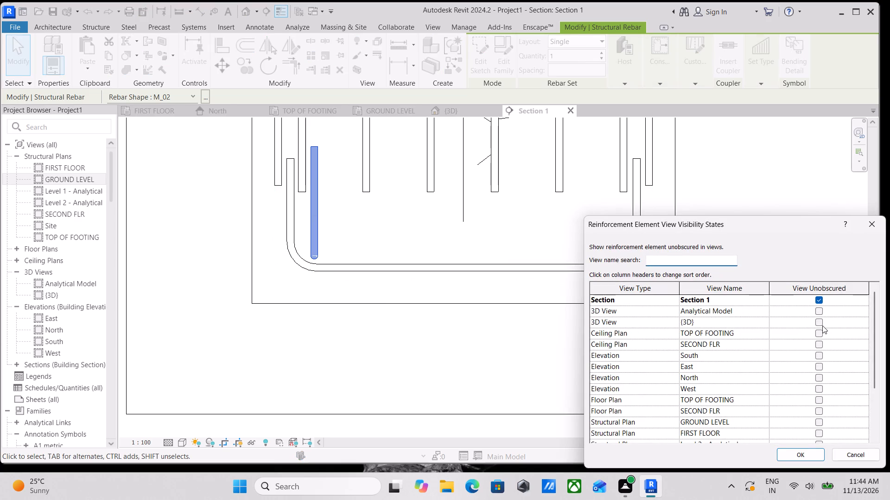
pyautogui.click(820, 322)
pyautogui.click(801, 457)
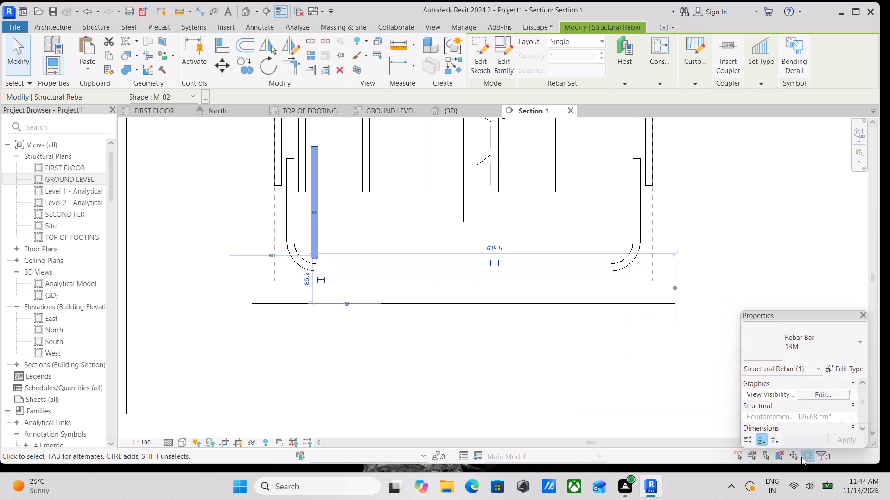
# Distribute the new lower perpendicular rebar as a set with Maximum Spacing layout at 120 mm.
pyautogui.click(590, 42)
pyautogui.click(600, 82)
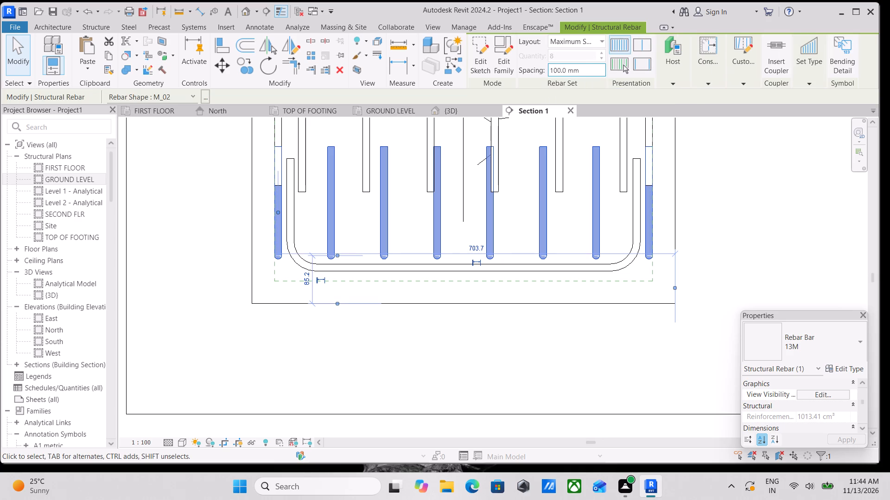
pyautogui.click(586, 68)
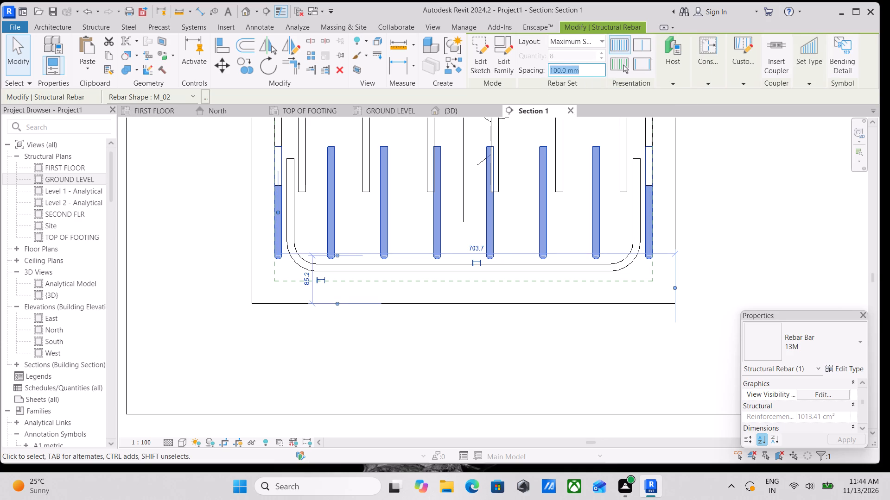
pyautogui.write('12')
pyautogui.press('0')
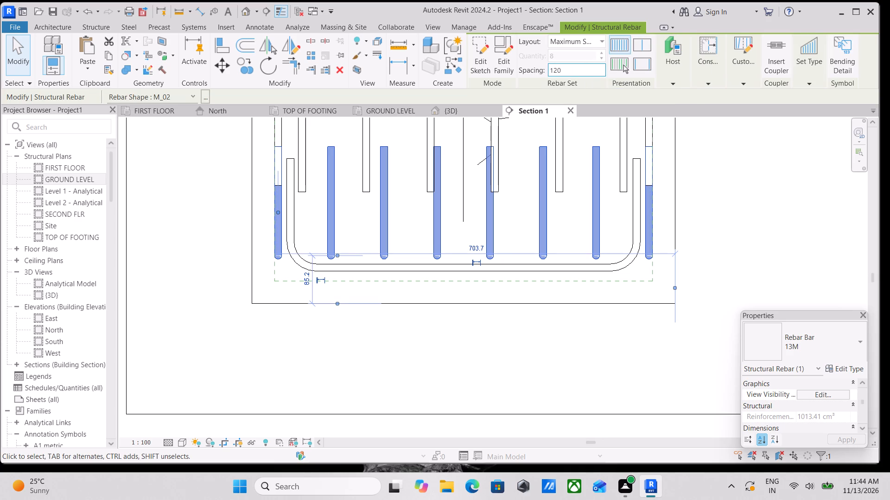
pyautogui.write('MM')
pyautogui.press('Return')
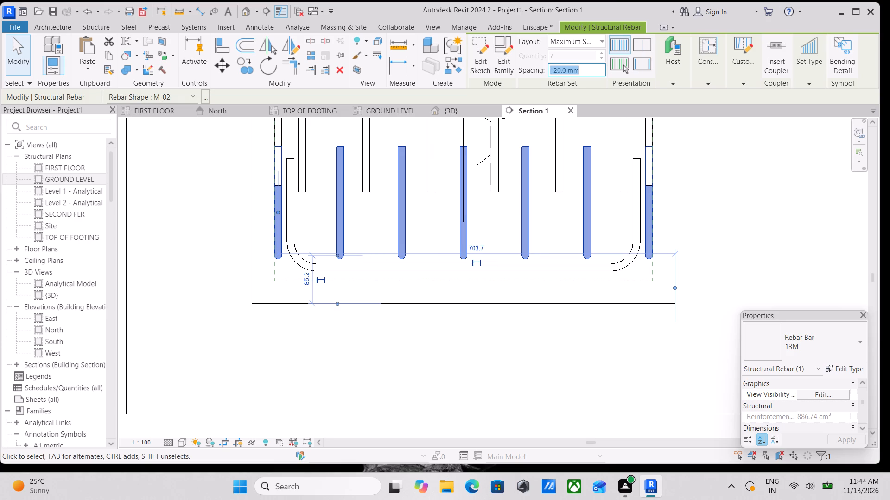
pyautogui.scroll(-2, 537, 151)
pyautogui.moveTo(441, 252); pyautogui.dragTo(294, 324, button='middle')
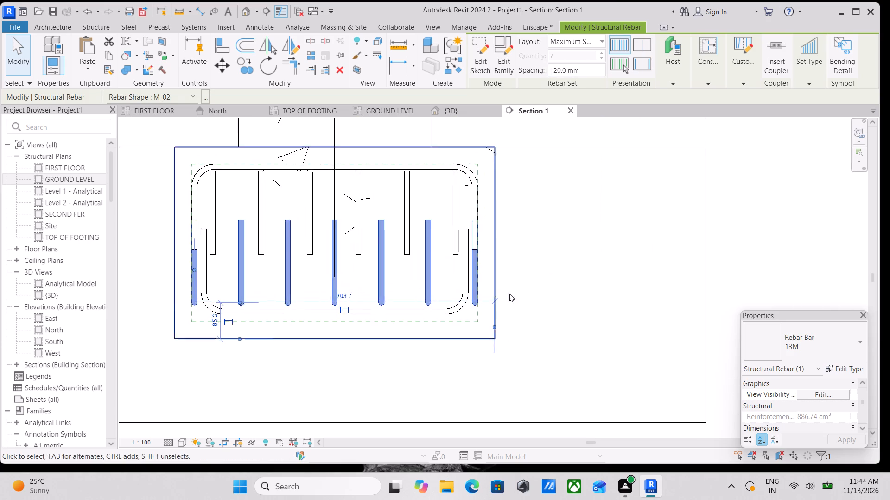
pyautogui.scroll(2, 517, 296)
pyautogui.scroll(-2, 604, 269)
pyautogui.press('Escape')
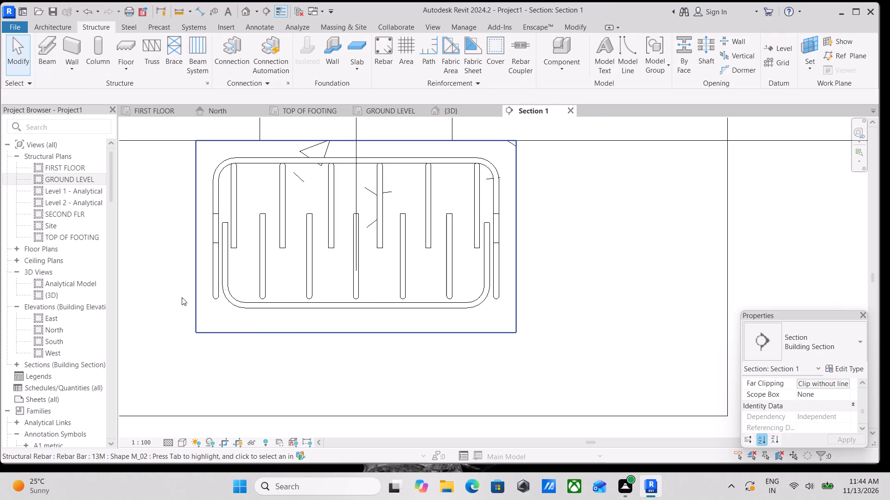
# Pull both ends of the lower perpendicular rebar set inside the bottom U-bar's legs, the left end about 640 mm from the footing's right side.
pyautogui.click(356, 285)
pyautogui.scroll(3, 216, 254)
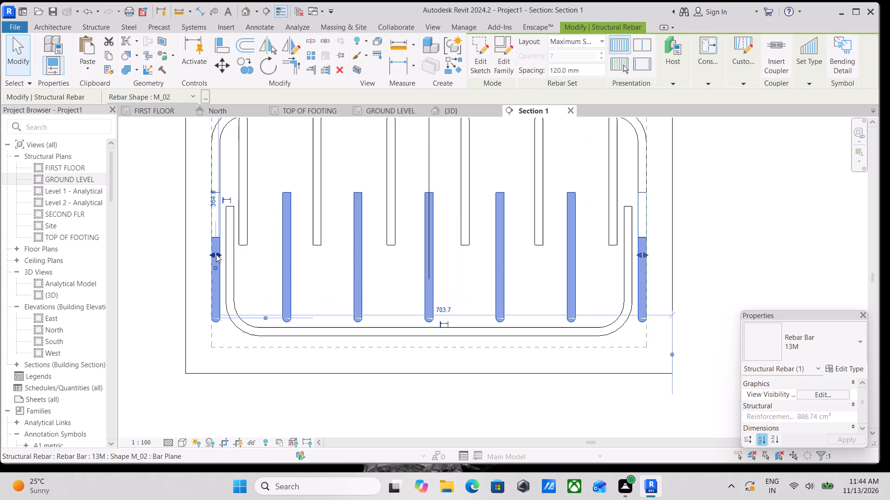
pyautogui.moveTo(217, 250); pyautogui.dragTo(257, 250)
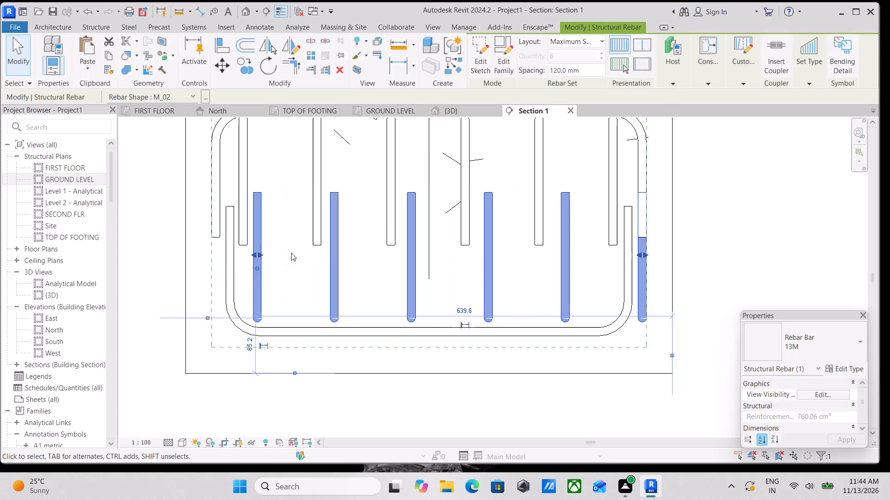
pyautogui.moveTo(365, 263); pyautogui.dragTo(204, 271, button='middle')
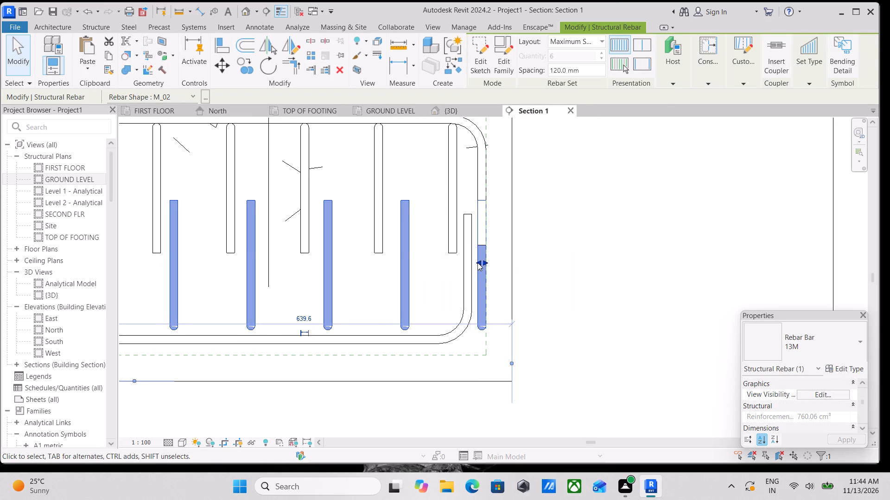
pyautogui.moveTo(477, 262); pyautogui.dragTo(439, 265)
pyautogui.scroll(-2, 439, 265)
pyautogui.moveTo(395, 273); pyautogui.dragTo(447, 273, button='middle')
pyautogui.moveTo(486, 262); pyautogui.dragTo(479, 262)
# Nudge the lower perpendicular rebar set up about 5 mm.
pyautogui.moveTo(458, 275); pyautogui.dragTo(480, 295, button='middle')
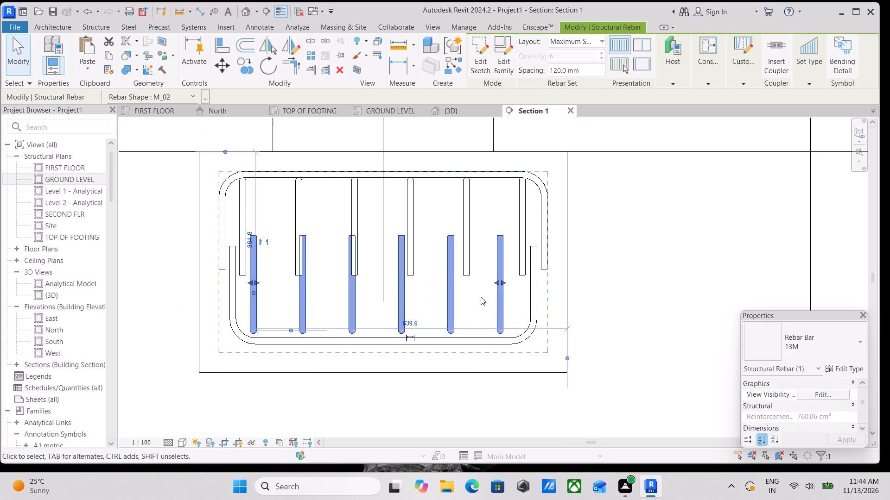
pyautogui.press('Up')
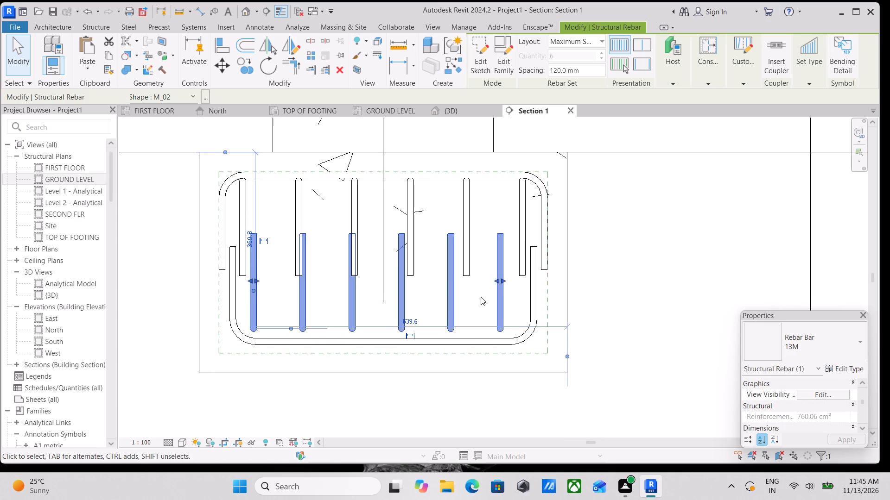
# Adjust the left end of the lower perpendicular rebar set inward to about 614 mm from the footing's right side.
pyautogui.scroll(3, 227, 281)
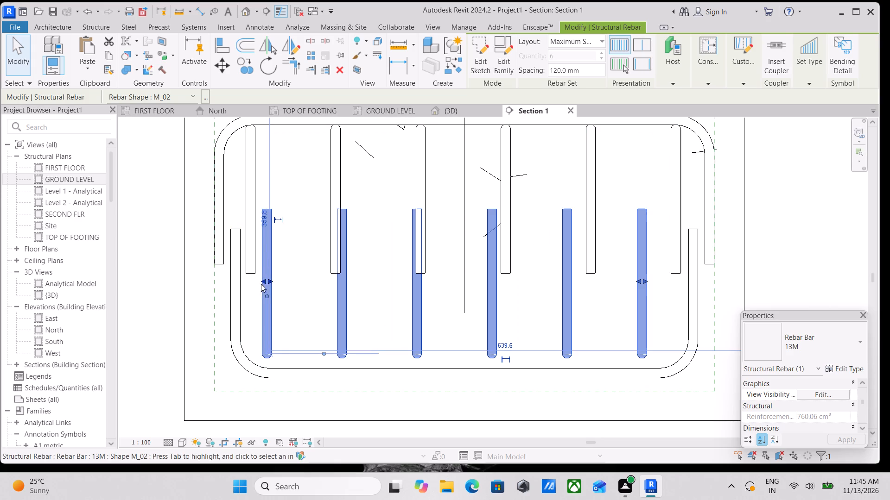
pyautogui.moveTo(273, 275); pyautogui.dragTo(279, 276)
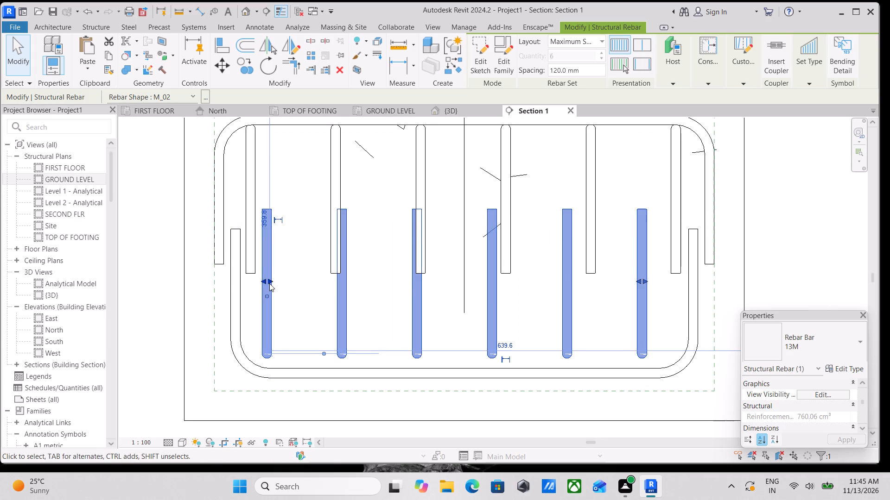
pyautogui.moveTo(267, 281); pyautogui.dragTo(279, 283)
pyautogui.scroll(-1, 289, 280)
pyautogui.moveTo(289, 280); pyautogui.dragTo(248, 283, button='middle')
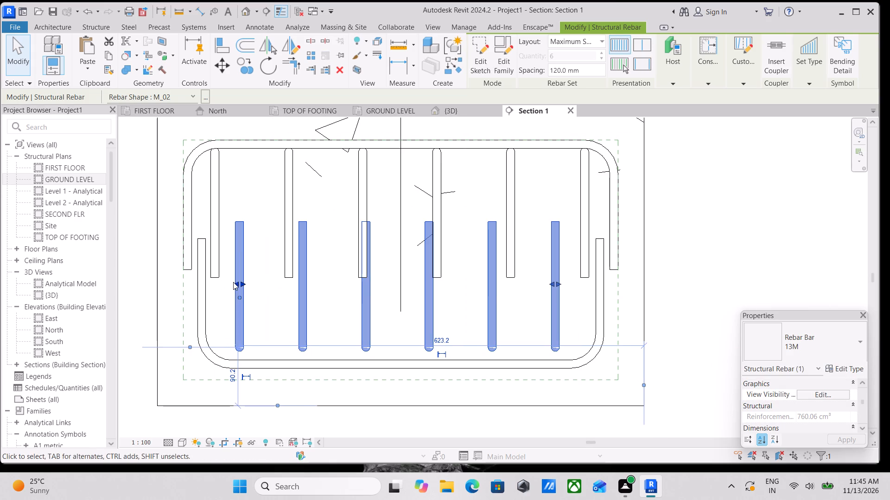
pyautogui.moveTo(240, 281); pyautogui.dragTo(269, 286)
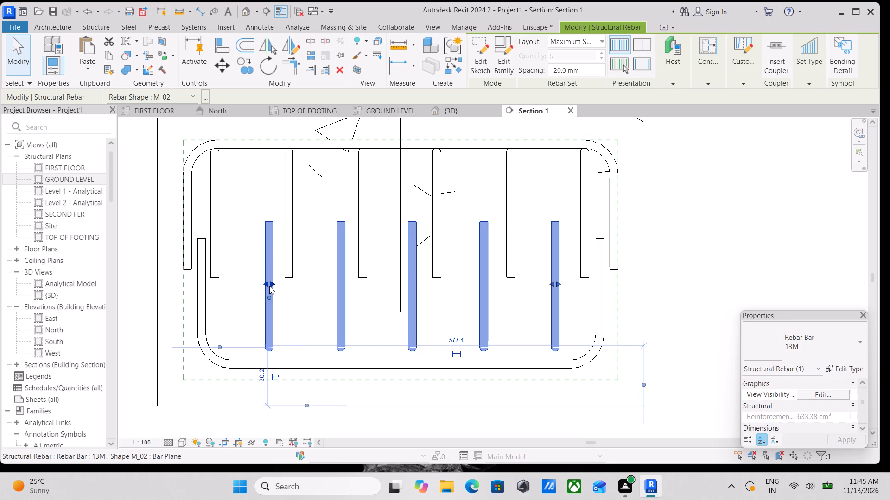
pyautogui.moveTo(255, 287); pyautogui.dragTo(236, 266, button='middle')
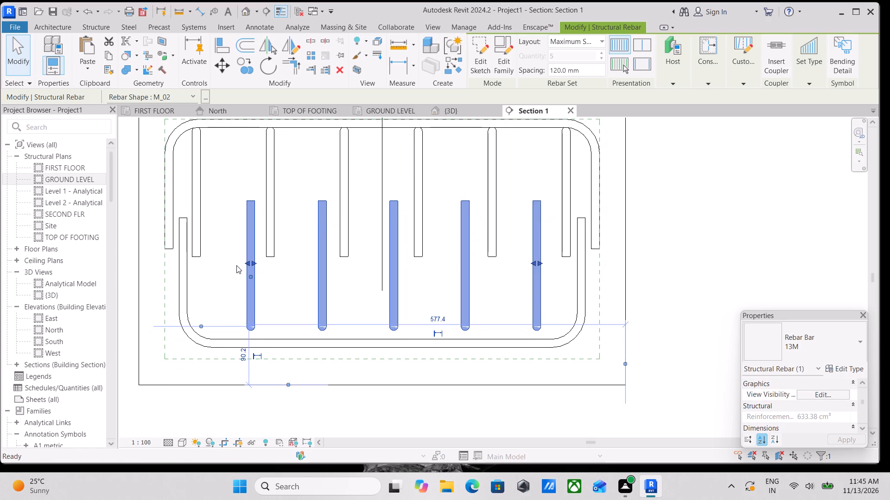
pyautogui.moveTo(247, 262); pyautogui.dragTo(242, 261)
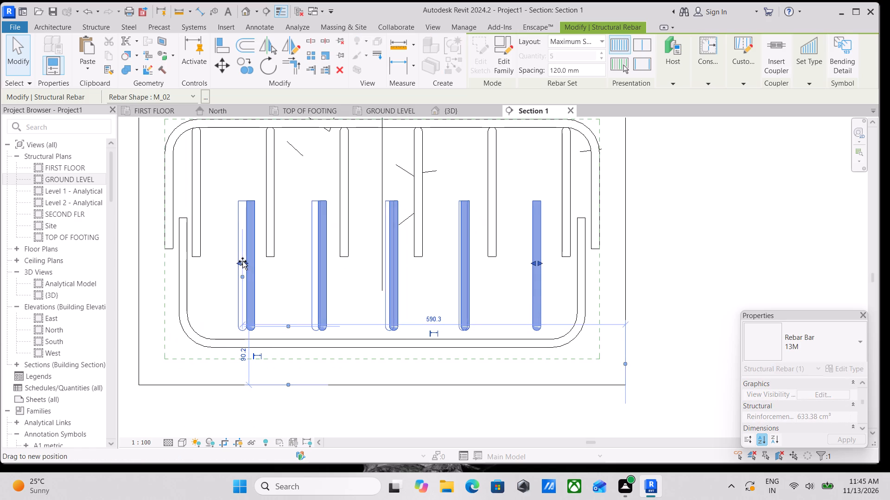
pyautogui.moveTo(242, 261); pyautogui.dragTo(227, 262)
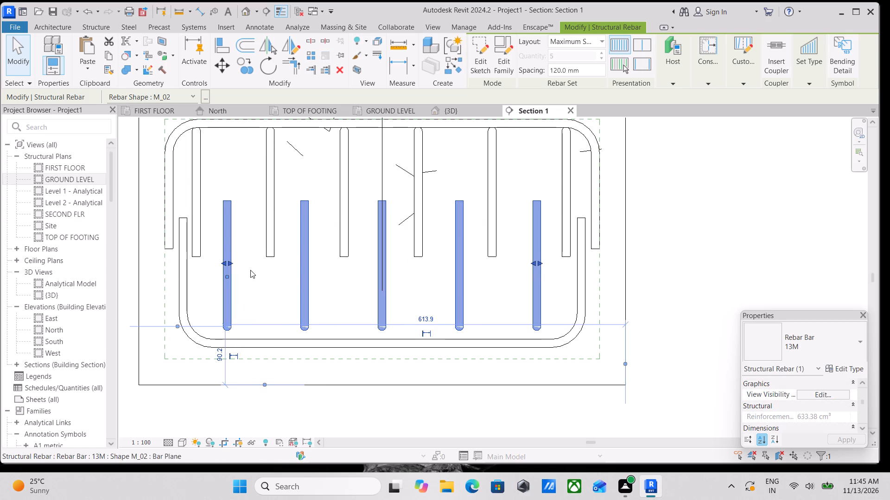
pyautogui.moveTo(281, 295); pyautogui.dragTo(283, 310, button='middle')
pyautogui.scroll(-1, 283, 310)
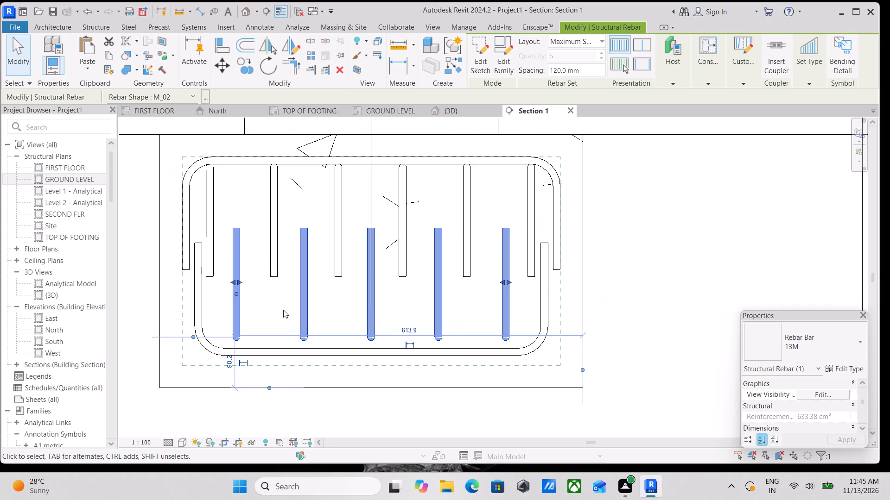
# Nudge the lower perpendicular rebar set up about 10 mm, away from the bottom U-bar.
pyautogui.press('Up')
pyautogui.press('Up')
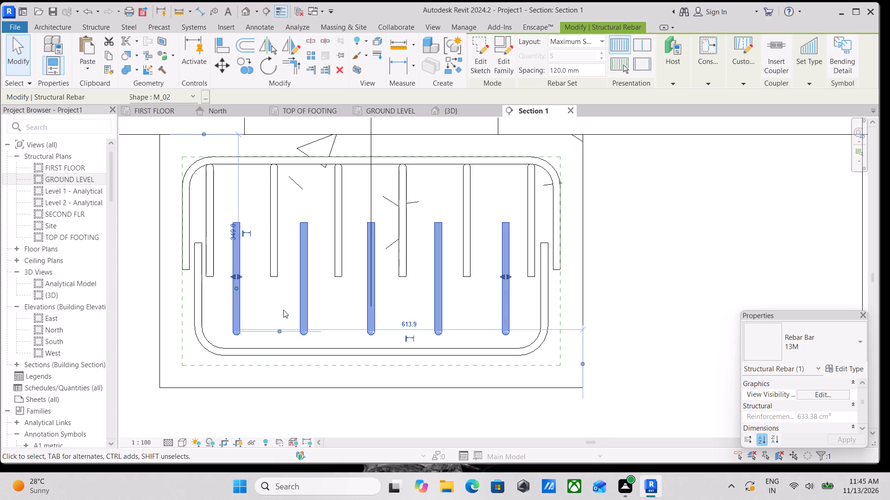
# Select the bottom U-bar set and examine the footing's reinforcement from different sides in the {3D} view.
pyautogui.click(401, 200)
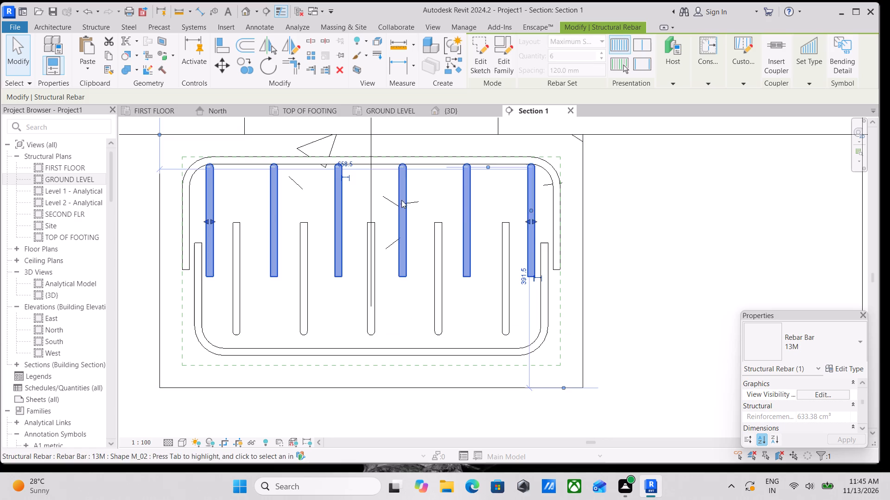
pyautogui.click(435, 237)
pyautogui.scroll(-2, 435, 237)
pyautogui.click(445, 184)
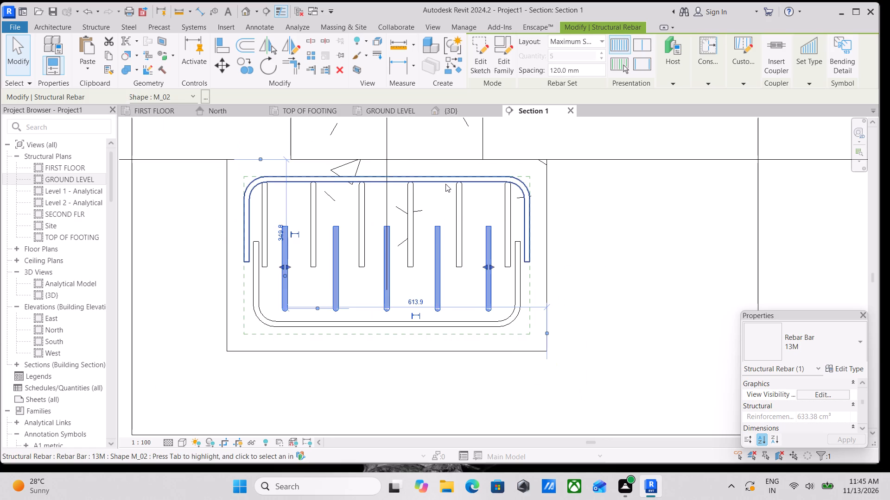
pyautogui.click(420, 325)
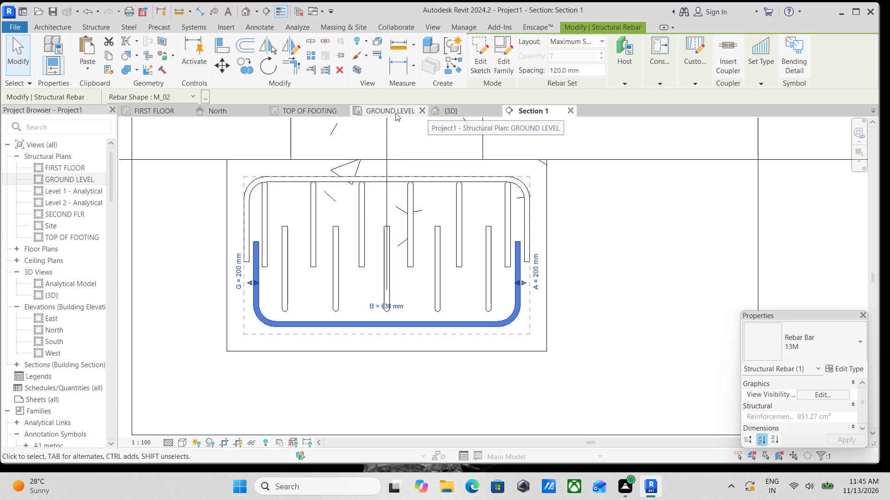
pyautogui.click(449, 111)
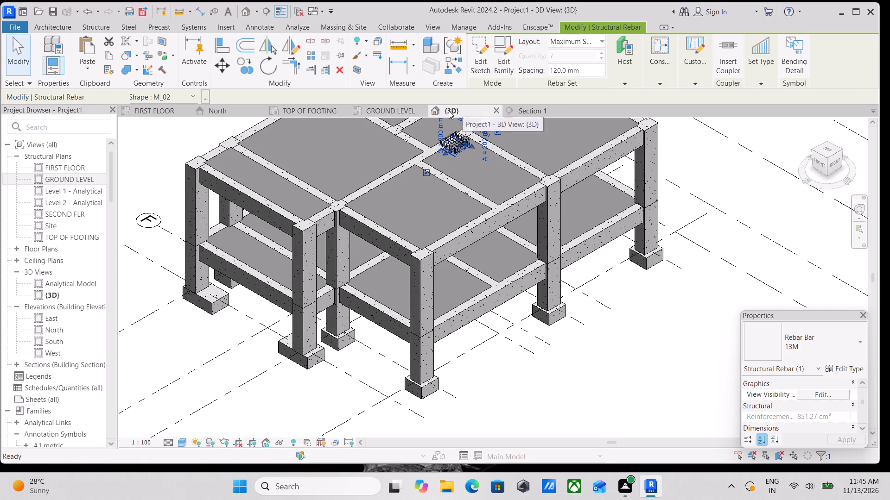
pyautogui.scroll(3, 349, 257)
pyautogui.scroll(-4, 349, 257)
pyautogui.moveTo(475, 250); pyautogui.dragTo(319, 257, button='middle')
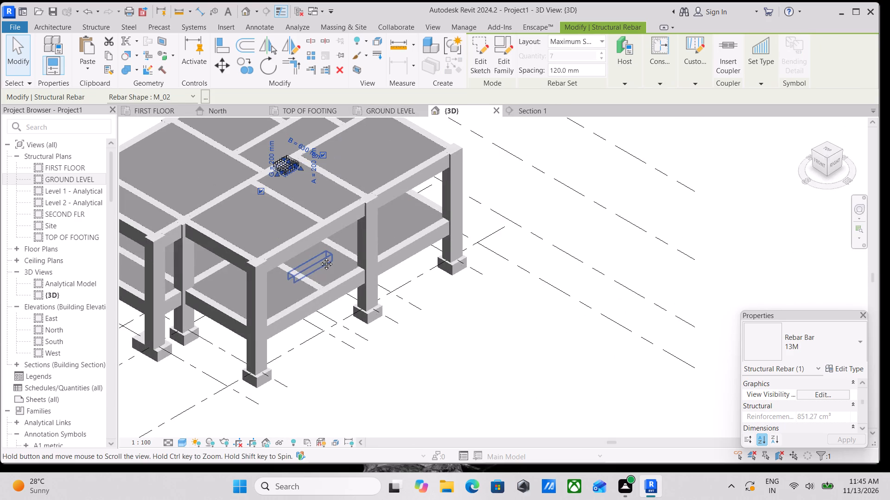
pyautogui.moveTo(319, 257); pyautogui.dragTo(203, 273, button='middle')
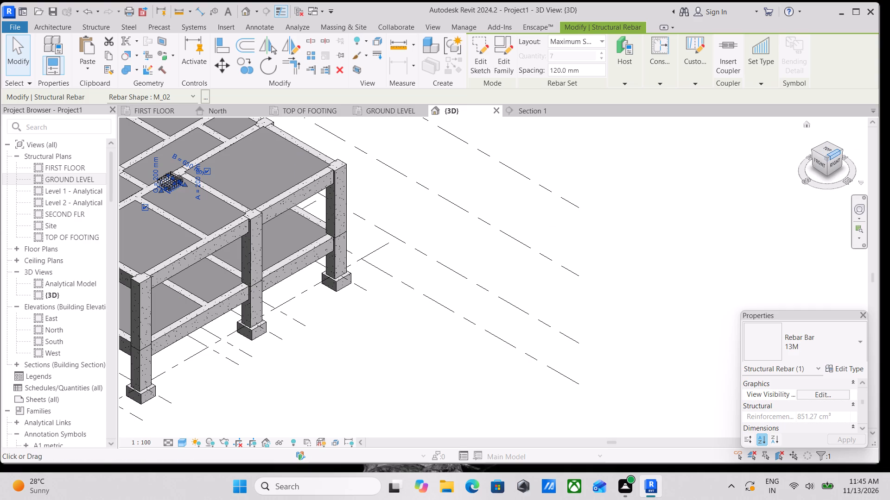
pyautogui.click(840, 150)
pyautogui.scroll(-3, 267, 289)
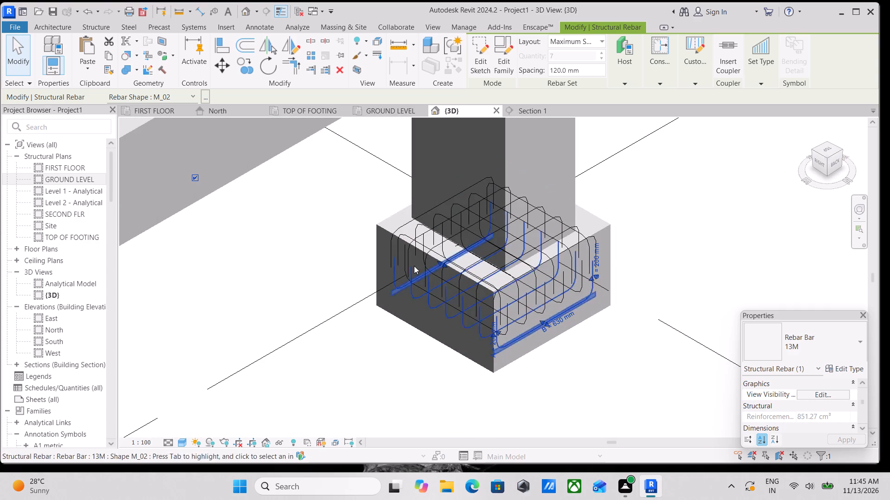
pyautogui.click(842, 150)
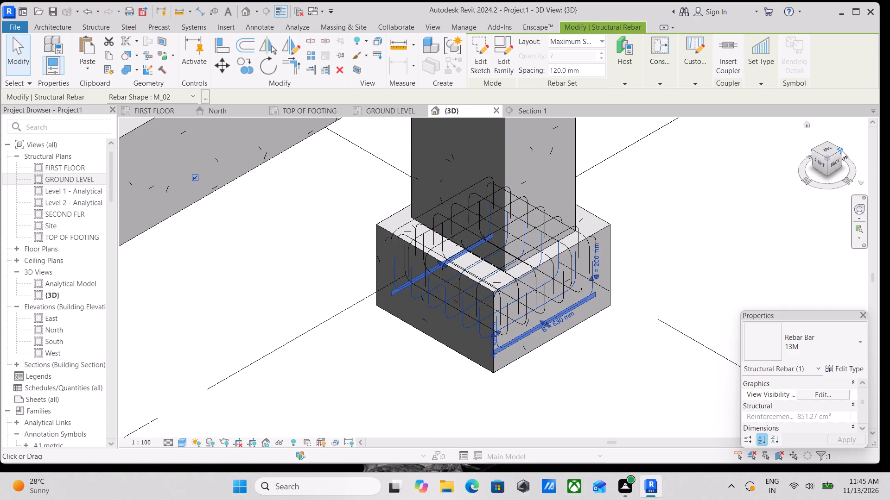
pyautogui.scroll(-4, 444, 271)
pyautogui.moveTo(420, 279); pyautogui.dragTo(287, 283, button='middle')
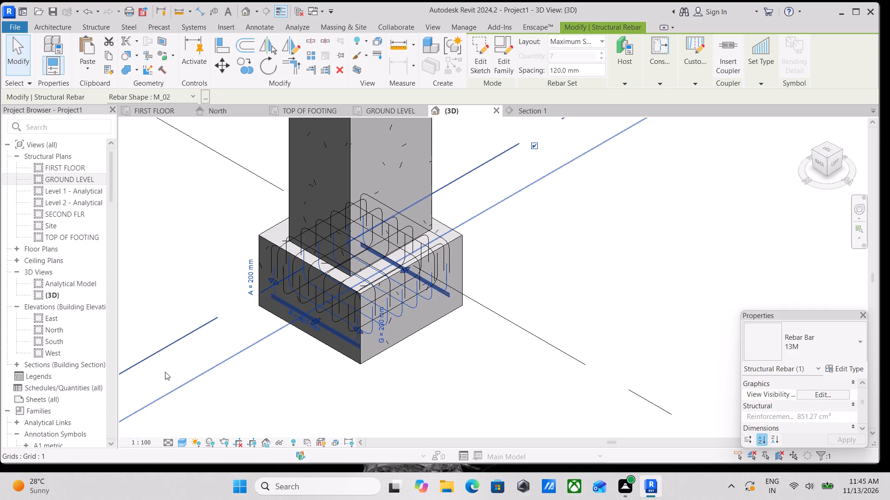
# Set the {3D} view's detail level to Fine to show the footing's rebar as solid bars.
pyautogui.click(170, 443)
pyautogui.click(178, 427)
pyautogui.scroll(-3, 178, 427)
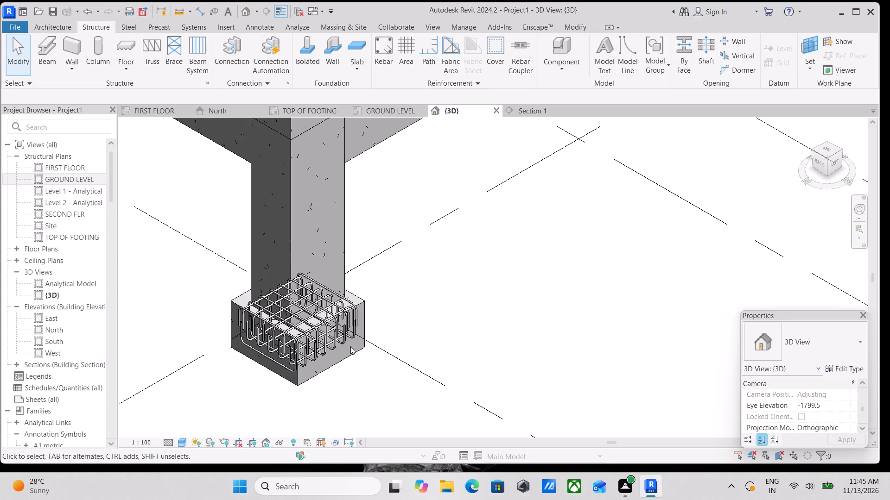
pyautogui.scroll(4, 365, 342)
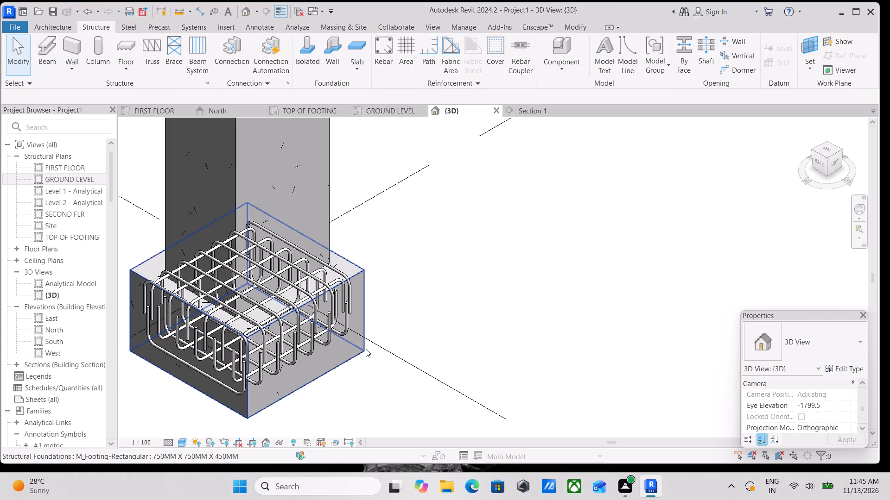
# Start propagating the A/1 footing's rebar, aligned by host, to the footings at grids D, F and G along grid 1.
pyautogui.click(366, 349)
pyautogui.scroll(-13, 366, 349)
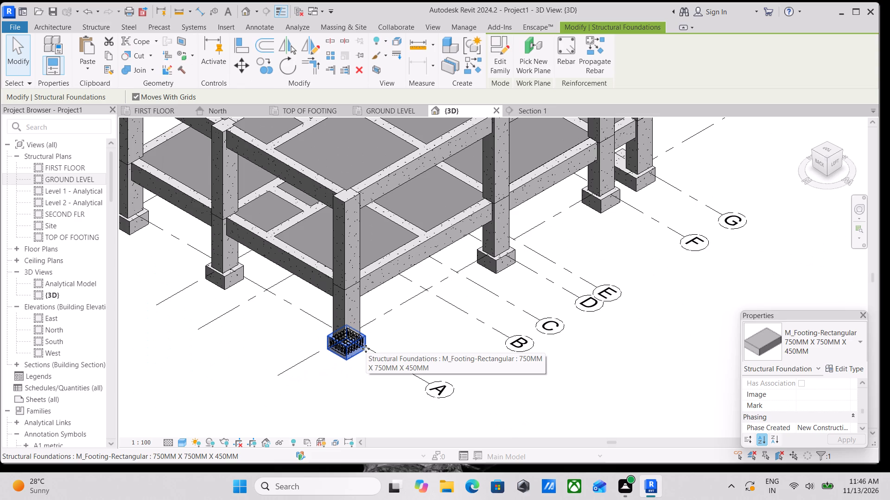
pyautogui.scroll(-2, 366, 349)
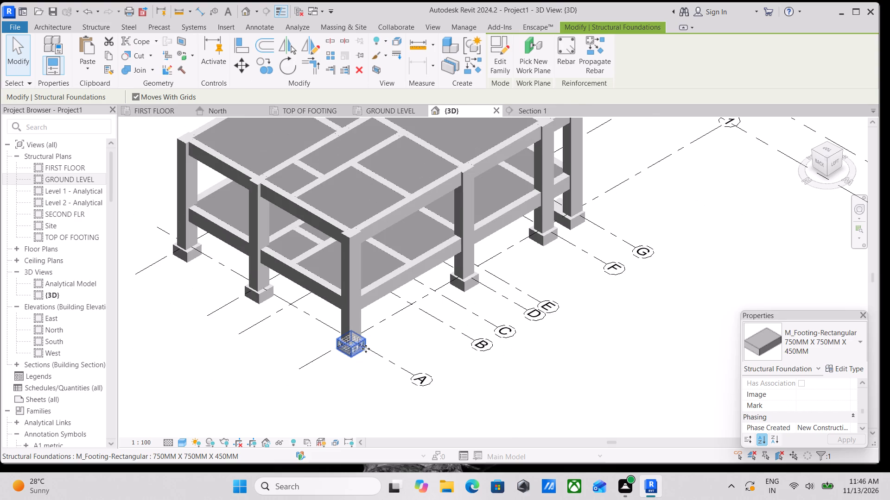
pyautogui.click(601, 49)
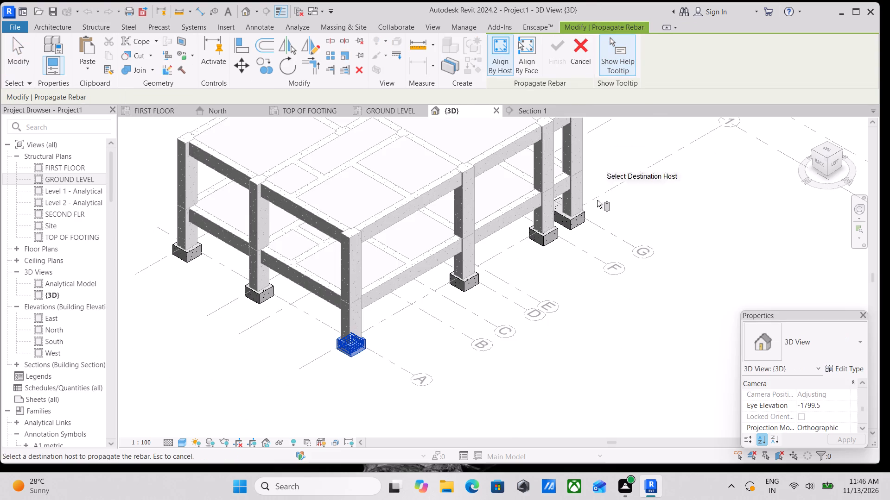
pyautogui.scroll(3, 479, 288)
pyautogui.click(475, 278)
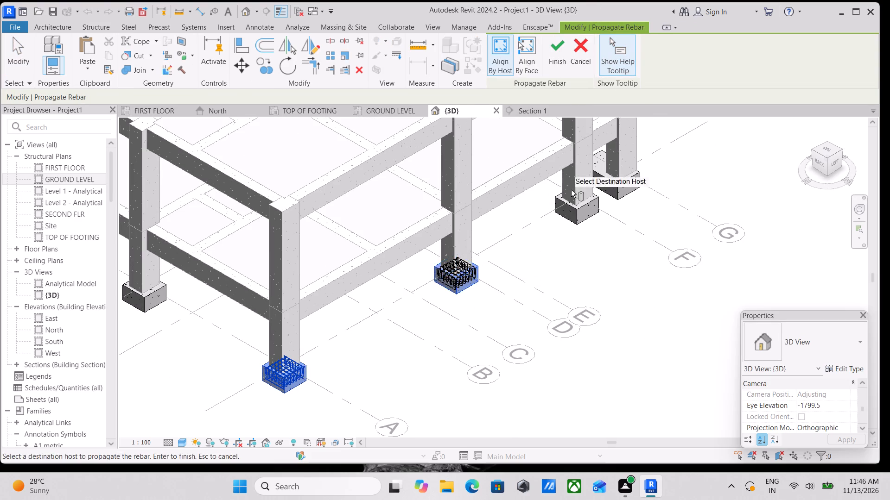
pyautogui.scroll(3, 596, 183)
pyautogui.click(576, 219)
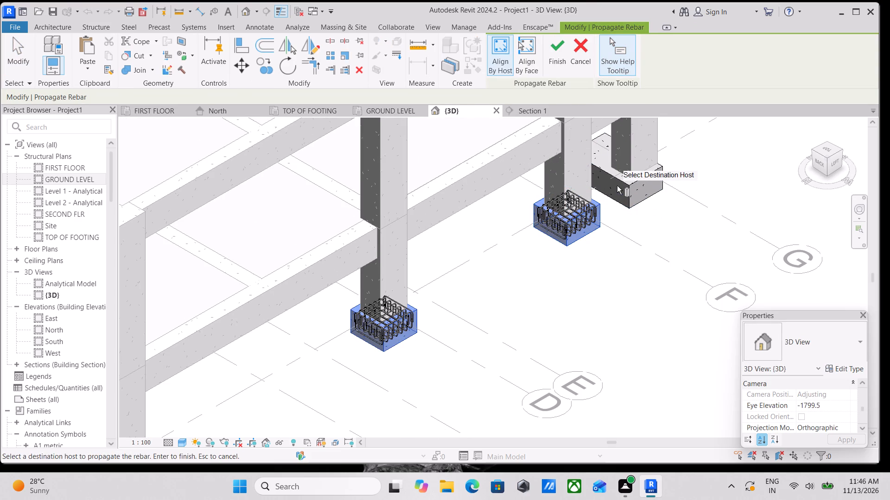
pyautogui.click(621, 183)
# Add the two other footings along grid A as destinations for the propagated rebar.
pyautogui.scroll(-4, 621, 183)
pyautogui.moveTo(395, 264); pyautogui.dragTo(576, 239, button='middle')
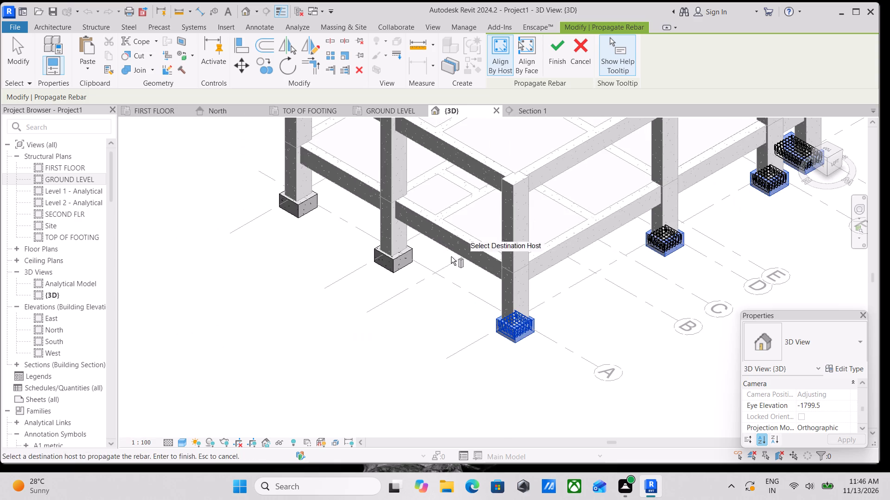
pyautogui.click(394, 257)
pyautogui.scroll(1, 325, 227)
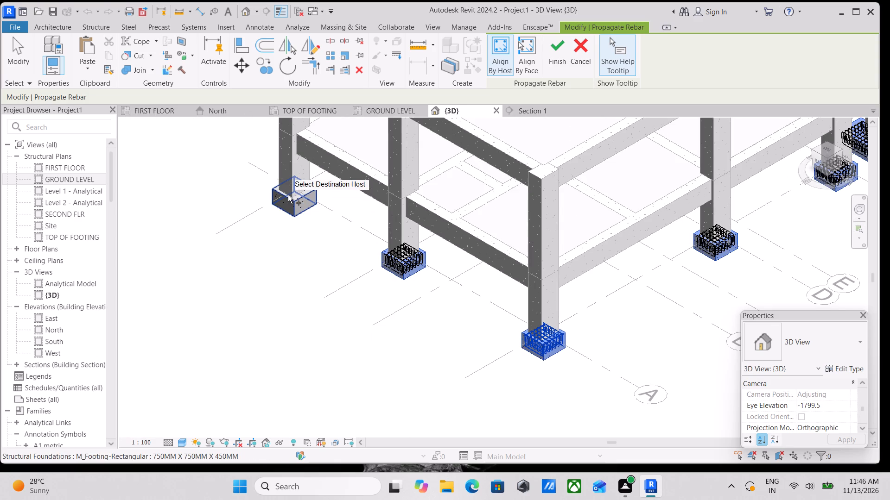
pyautogui.click(290, 202)
# Add the footings at C/3, C/4 and F/4 as destinations for the propagated rebar.
pyautogui.scroll(2, 367, 253)
pyautogui.scroll(-1, 367, 253)
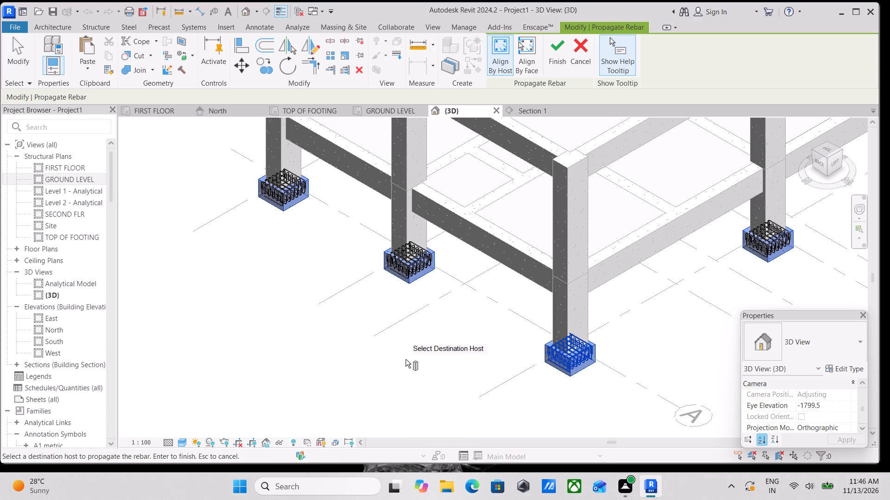
pyautogui.keyDown('shift'); pyautogui.moveTo(398, 354); pyautogui.dragTo(388, 250, button='middle'); pyautogui.keyUp('shift')
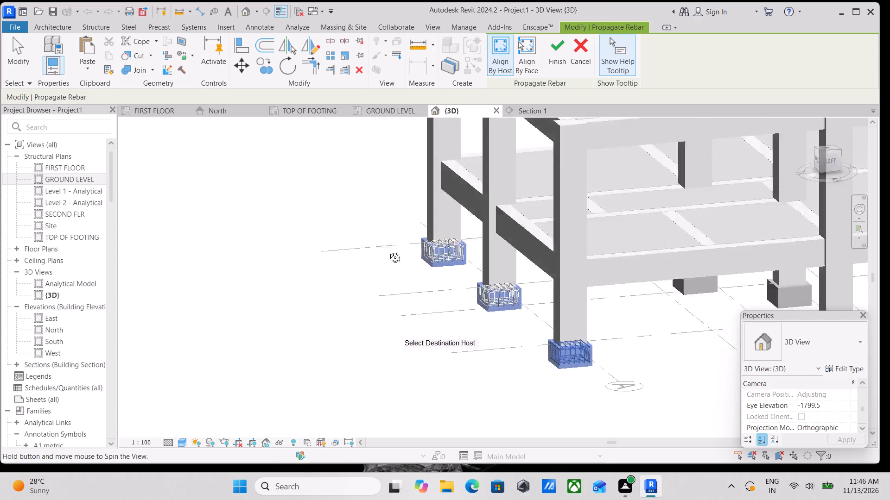
pyautogui.keyDown('shift'); pyautogui.moveTo(388, 250); pyautogui.dragTo(547, 210, button='middle'); pyautogui.keyUp('shift')
pyautogui.moveTo(475, 317); pyautogui.dragTo(329, 225, button='middle')
pyautogui.keyDown('shift'); pyautogui.scroll(-1, 329, 225); pyautogui.keyUp('shift')
pyautogui.scroll(-3, 329, 225)
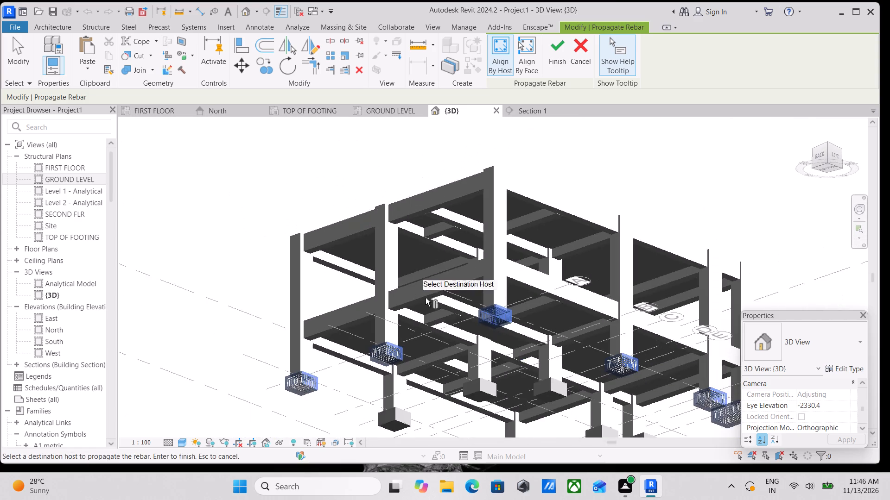
pyautogui.moveTo(436, 298); pyautogui.dragTo(358, 219, button='middle')
pyautogui.scroll(3, 410, 319)
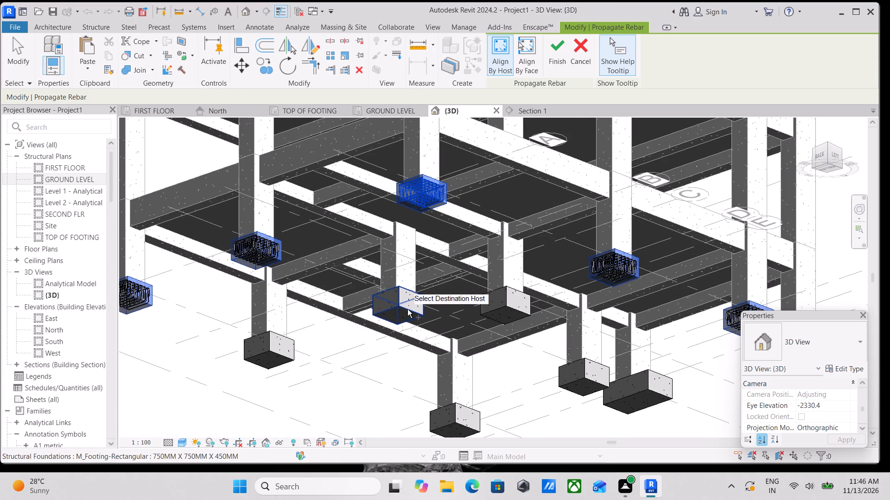
pyautogui.click(407, 309)
pyautogui.scroll(2, 308, 351)
pyautogui.click(254, 346)
pyautogui.moveTo(257, 341); pyautogui.dragTo(211, 234, button='middle')
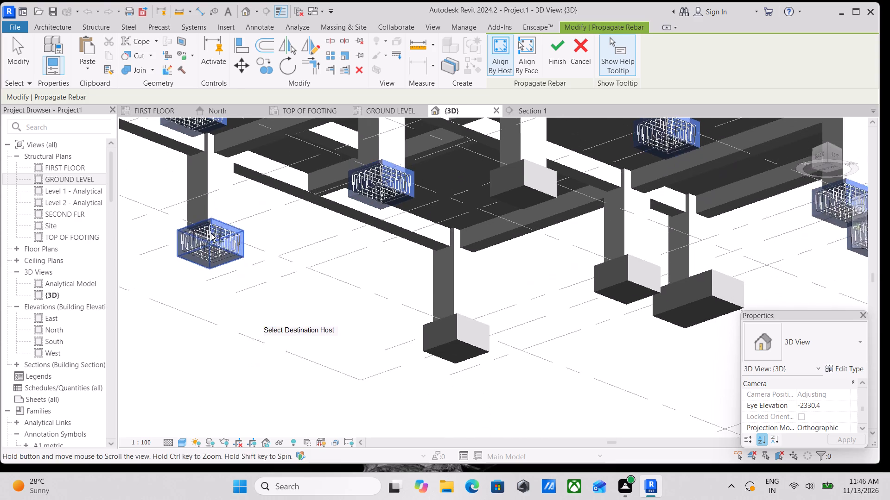
pyautogui.click(458, 338)
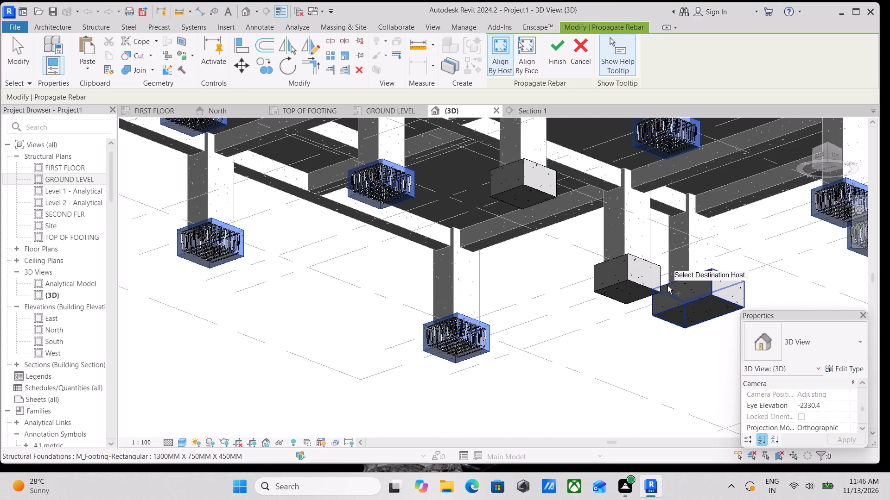
# Add the F/3 footing and its adjacent 1300 x 750 mm footing as destinations, and finish propagating the rebar.
pyautogui.click(626, 280)
pyautogui.click(713, 293)
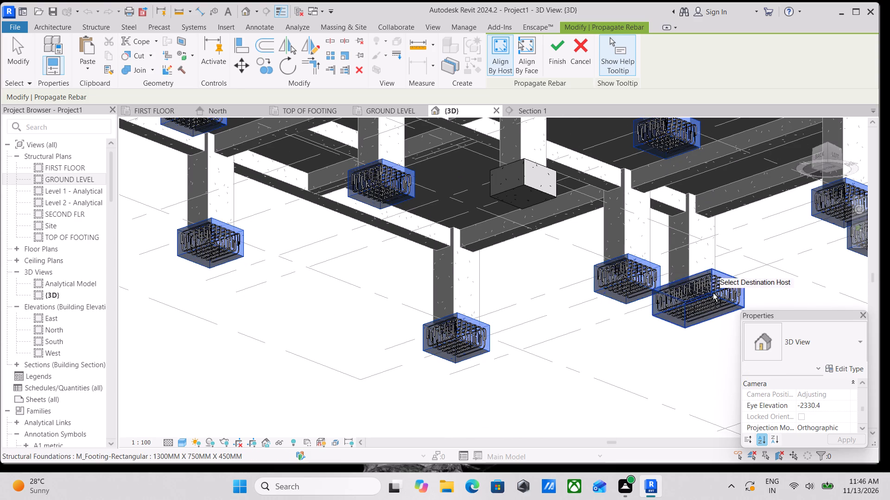
pyautogui.scroll(-1, 713, 293)
pyautogui.moveTo(713, 293); pyautogui.dragTo(506, 288, button='middle')
pyautogui.scroll(-5, 509, 281)
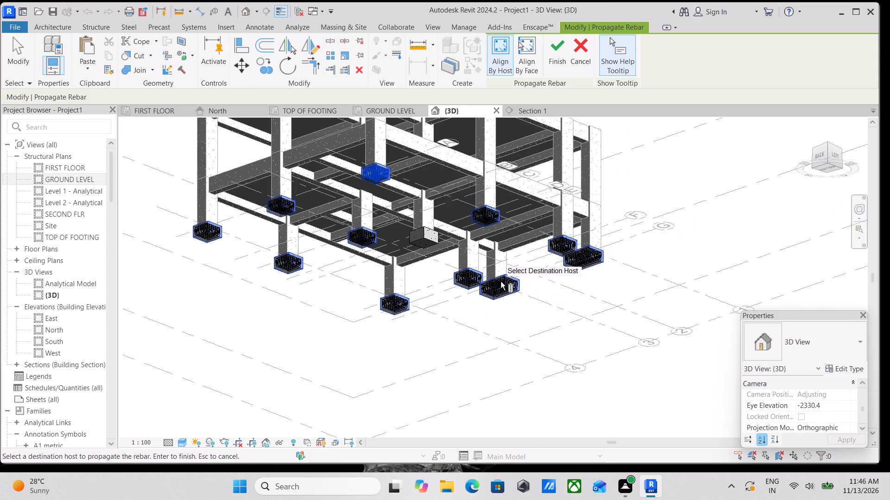
pyautogui.scroll(-1, 501, 281)
pyautogui.moveTo(501, 281); pyautogui.dragTo(521, 339, button='middle')
pyautogui.click(553, 56)
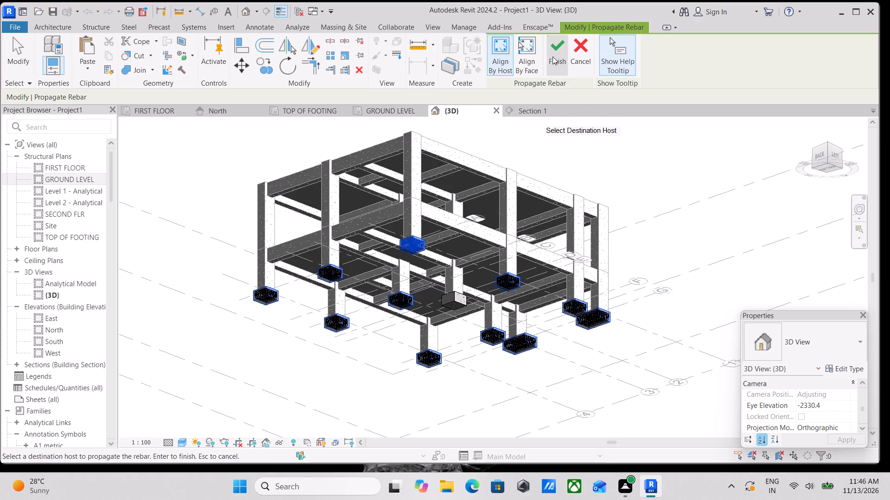
# Examine the frame and the rebar propagated to its footings from several sides in the {3D} view.
pyautogui.scroll(-1, 431, 312)
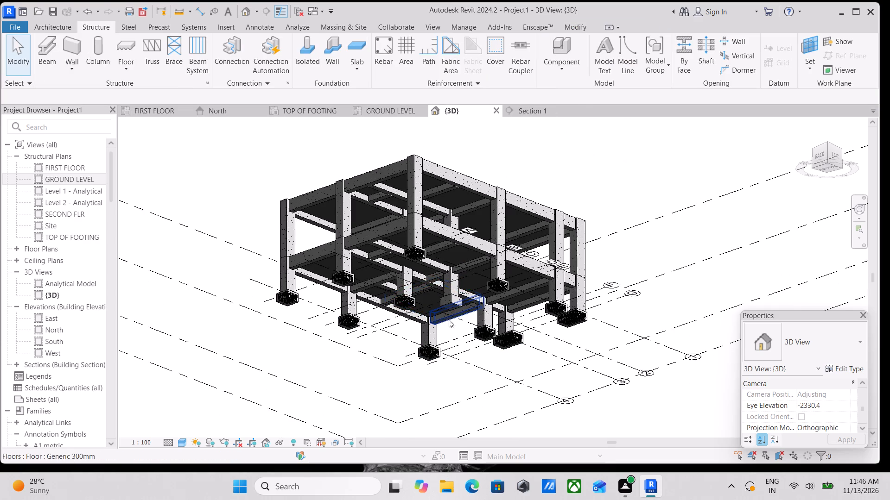
pyautogui.keyDown('shift'); pyautogui.moveTo(450, 320); pyautogui.dragTo(488, 377, button='middle'); pyautogui.keyUp('shift')
pyautogui.keyDown('shift'); pyautogui.moveTo(433, 291); pyautogui.dragTo(339, 388, button='middle'); pyautogui.keyUp('shift')
pyautogui.moveTo(517, 210); pyautogui.dragTo(461, 286, button='middle')
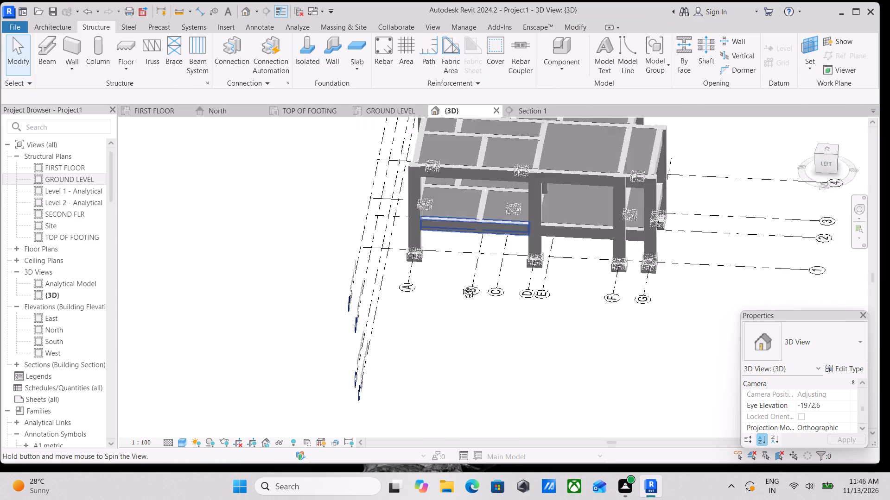
pyautogui.moveTo(461, 286); pyautogui.dragTo(343, 284, button='middle')
pyautogui.scroll(-3, 343, 284)
pyautogui.keyDown('shift'); pyautogui.moveTo(537, 195); pyautogui.dragTo(211, 170, button='middle'); pyautogui.keyUp('shift')
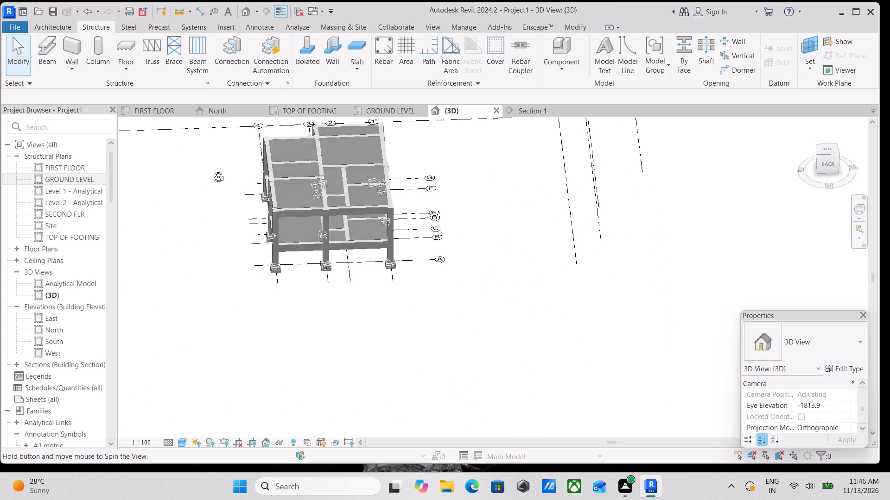
pyautogui.keyDown('shift'); pyautogui.moveTo(211, 170); pyautogui.dragTo(397, 230, button='middle'); pyautogui.keyUp('shift')
pyautogui.scroll(1, 397, 230)
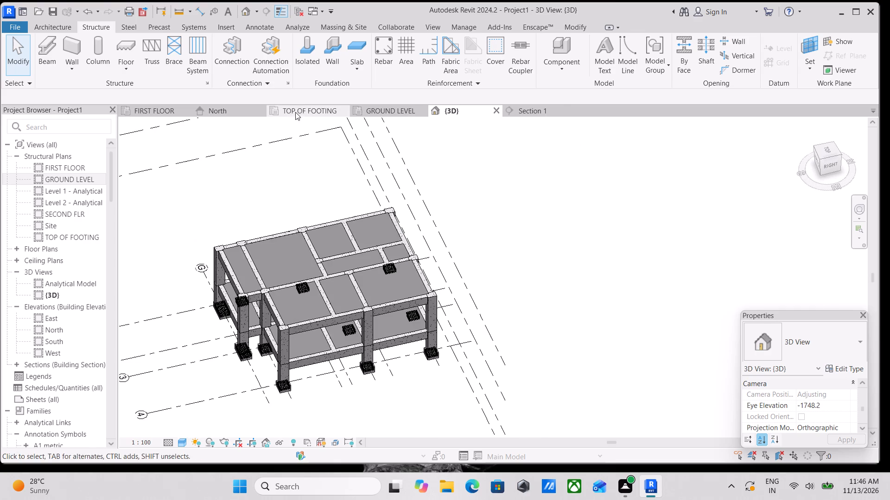
# Open the TOP OF FOOTING plan and examine the footing layout around grids A to D.
pyautogui.click(294, 107)
pyautogui.scroll(-7, 320, 200)
pyautogui.moveTo(413, 226); pyautogui.dragTo(350, 202, button='middle')
pyautogui.scroll(-3, 353, 207)
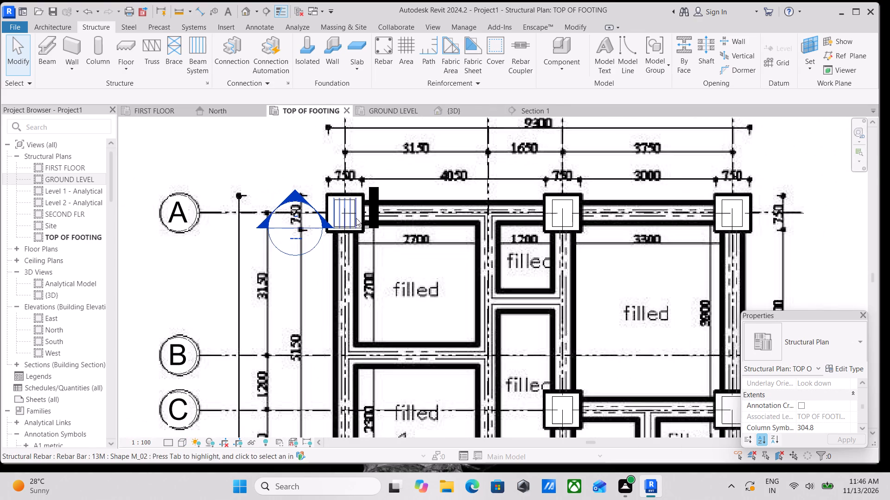
pyautogui.scroll(-1, 364, 269)
pyautogui.moveTo(364, 269); pyautogui.dragTo(360, 229, button='middle')
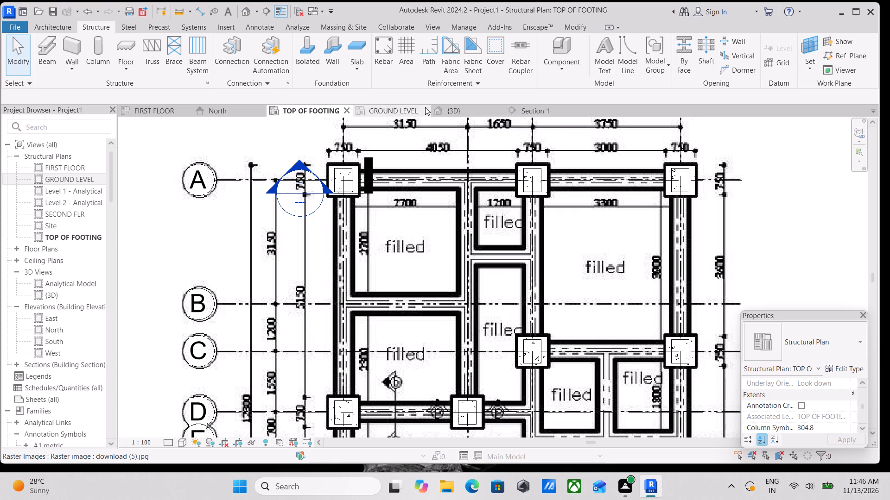
# In the GROUND LEVEL plan, draw a short building section across the grid 1 beam between grids C and D, near the D column.
pyautogui.click(388, 109)
pyautogui.scroll(-1, 292, 282)
pyautogui.moveTo(292, 282); pyautogui.dragTo(330, 263, button='middle')
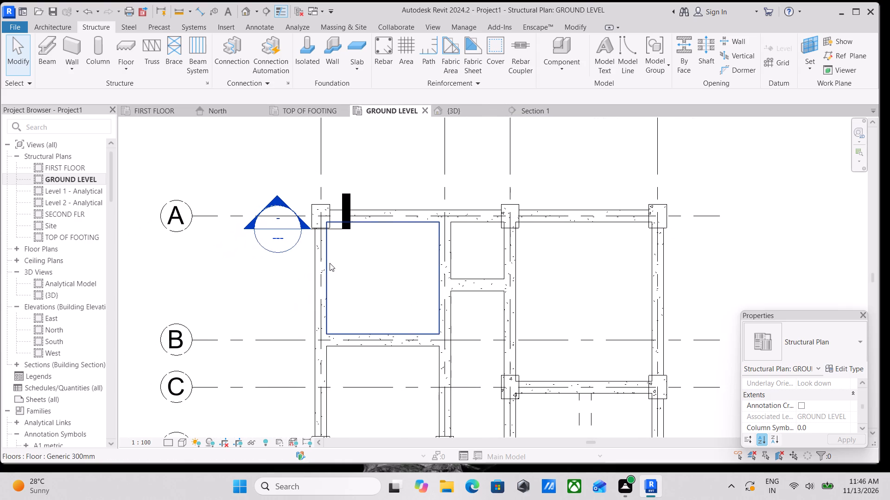
pyautogui.scroll(-2, 330, 263)
pyautogui.scroll(2, 326, 342)
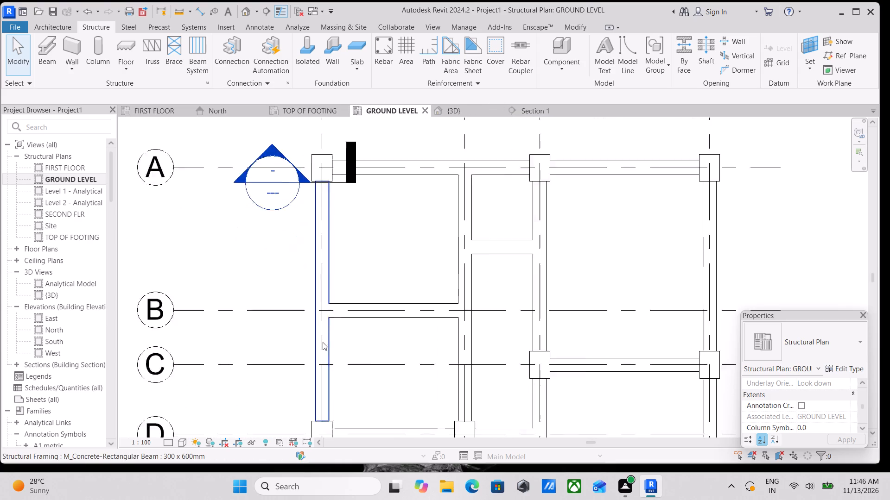
pyautogui.scroll(2, 323, 342)
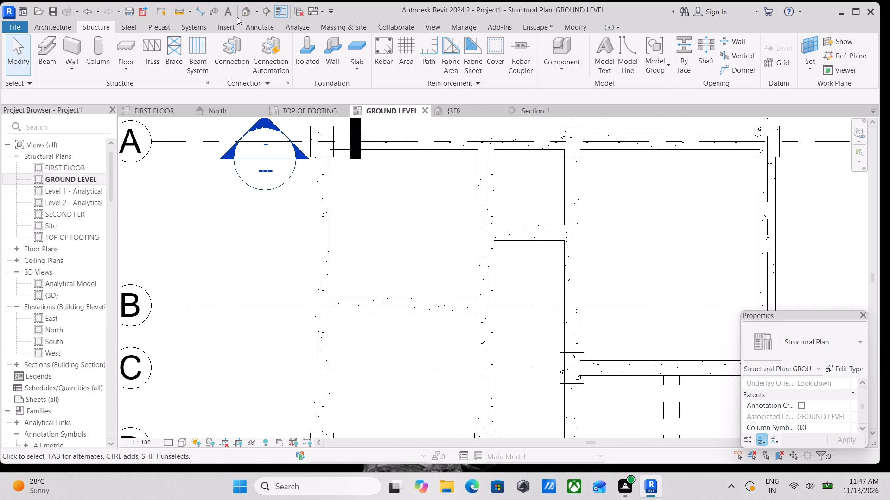
pyautogui.click(263, 9)
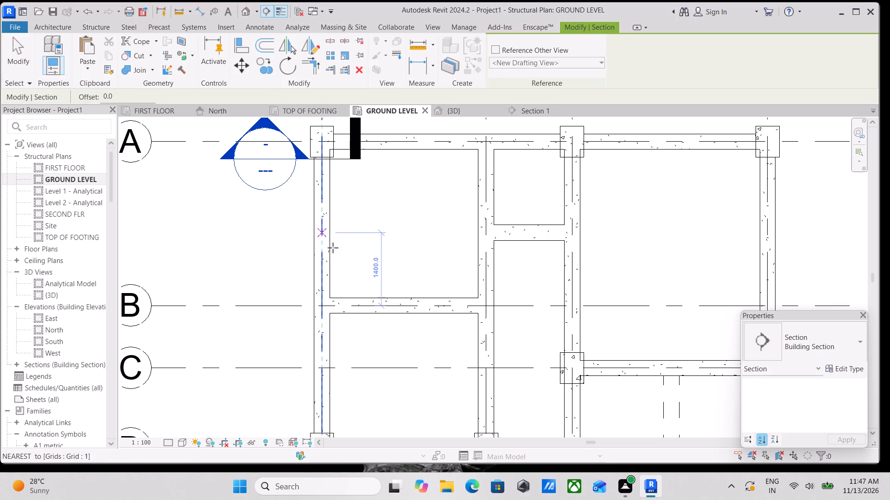
pyautogui.scroll(4, 330, 261)
pyautogui.moveTo(266, 264); pyautogui.dragTo(266, 215, button='middle')
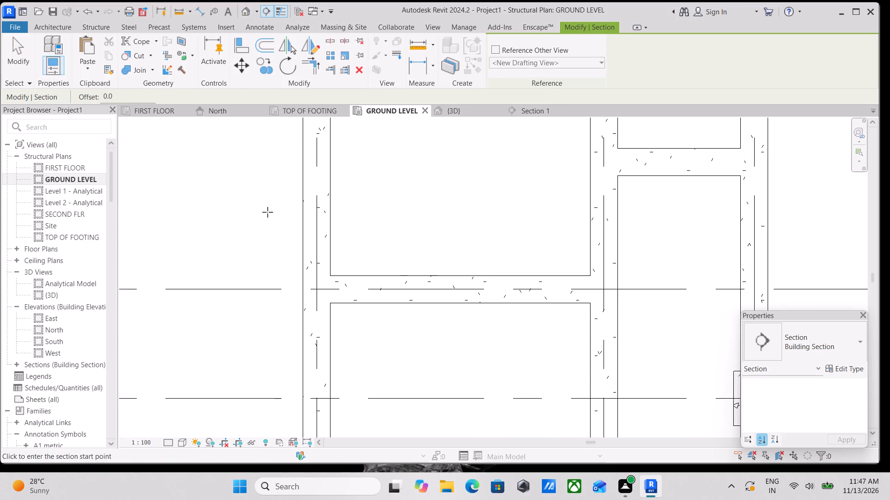
pyautogui.scroll(-2, 272, 217)
pyautogui.moveTo(277, 284); pyautogui.dragTo(300, 202, button='middle')
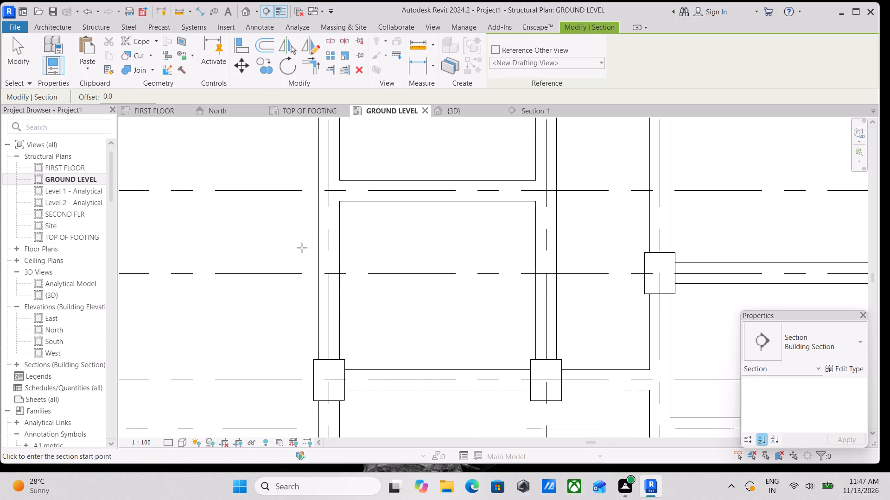
pyautogui.moveTo(316, 313); pyautogui.dragTo(301, 240, button='middle')
pyautogui.click(291, 263)
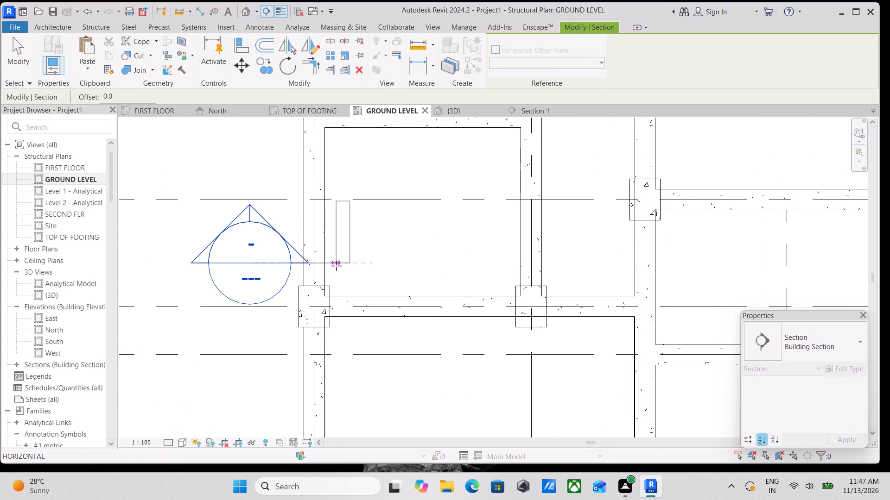
pyautogui.click(336, 266)
# Reduce the new section's view depth and shorten its line to end just past the beam's inner face.
pyautogui.scroll(-2, 336, 266)
pyautogui.moveTo(319, 182); pyautogui.dragTo(320, 212)
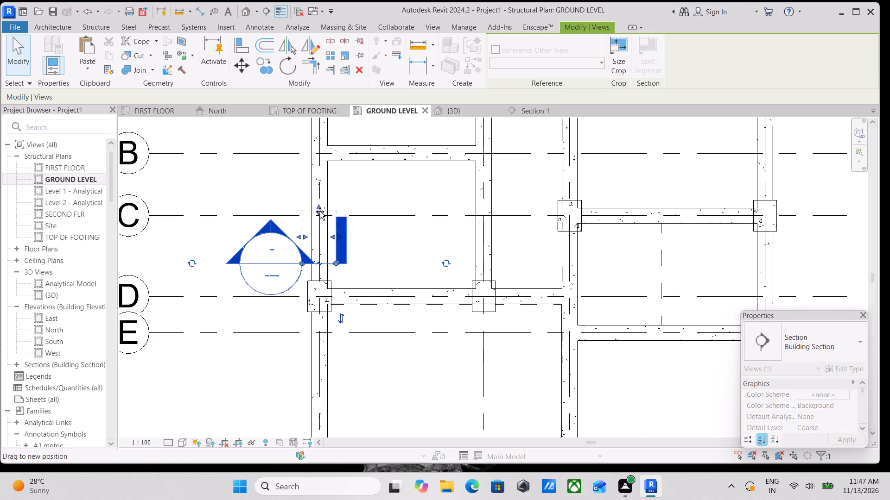
pyautogui.moveTo(320, 212); pyautogui.dragTo(323, 234)
pyautogui.scroll(8, 330, 269)
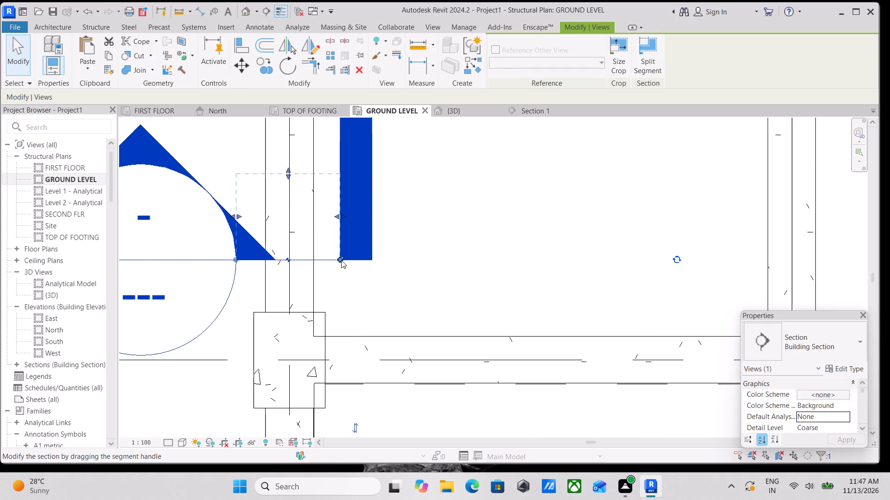
pyautogui.scroll(3, 341, 260)
pyautogui.moveTo(341, 260); pyautogui.dragTo(324, 260)
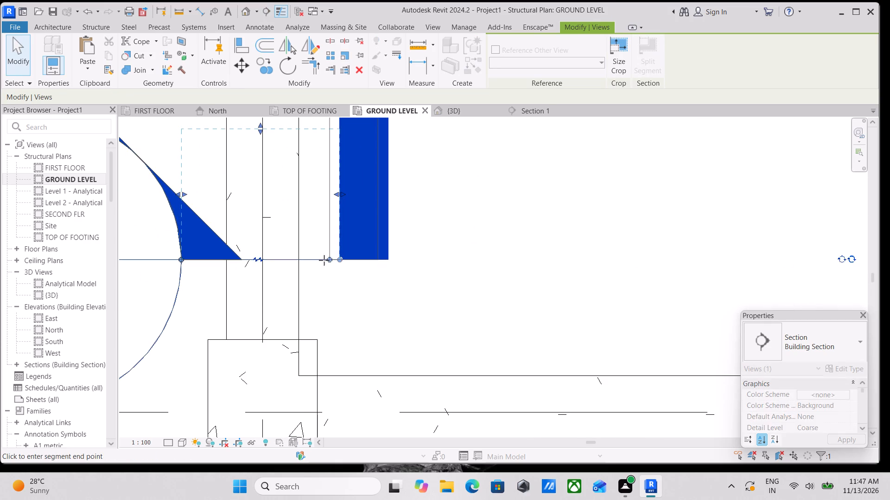
pyautogui.moveTo(324, 260); pyautogui.dragTo(315, 260)
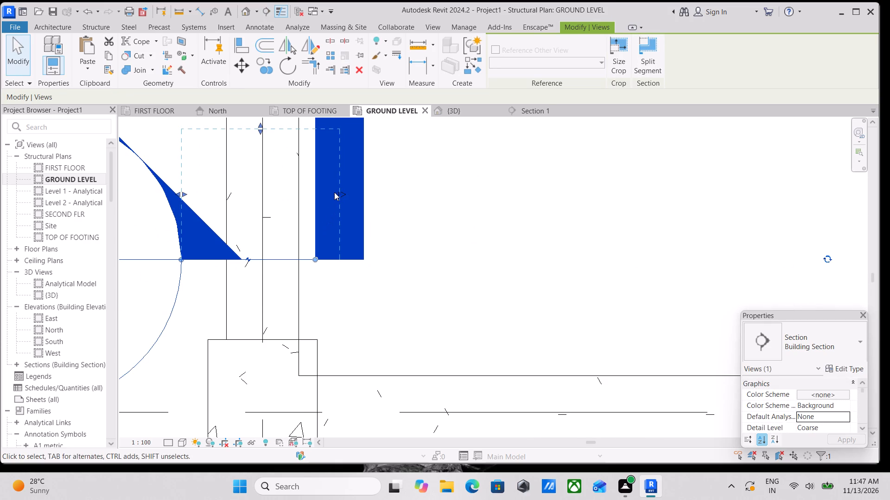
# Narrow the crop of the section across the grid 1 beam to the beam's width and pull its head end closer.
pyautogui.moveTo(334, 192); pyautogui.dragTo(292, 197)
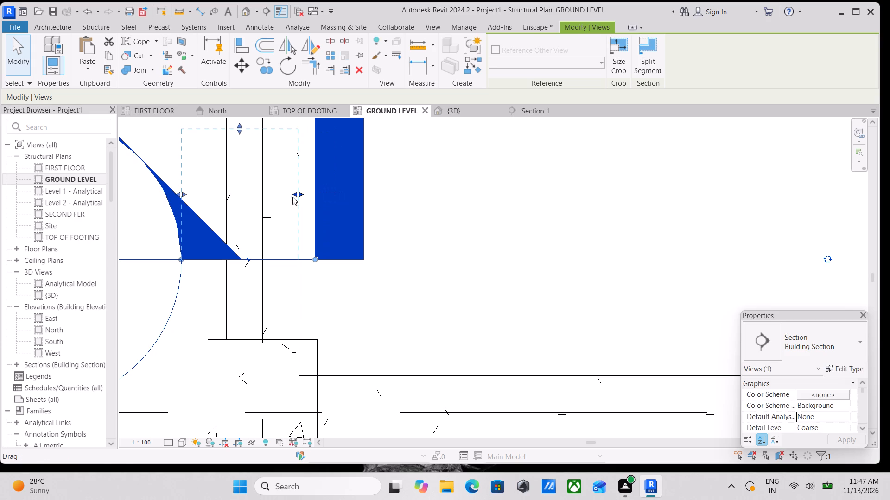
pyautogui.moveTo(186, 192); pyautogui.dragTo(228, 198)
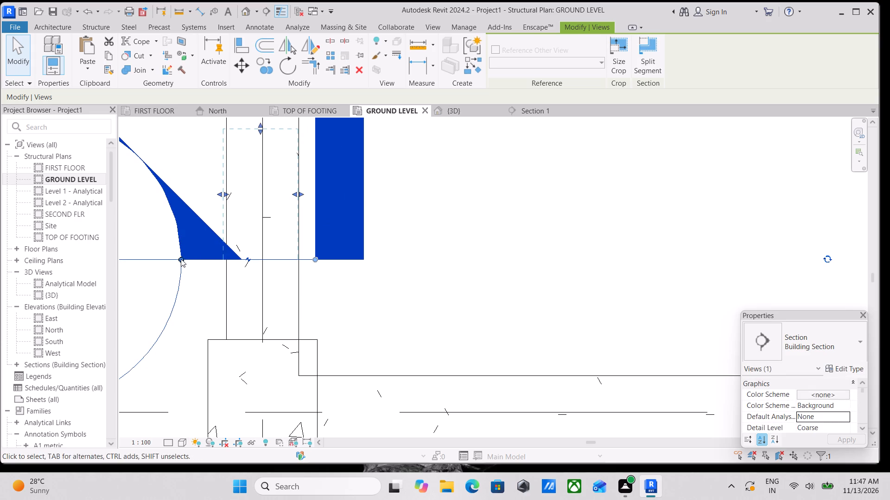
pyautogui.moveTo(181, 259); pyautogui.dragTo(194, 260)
# Delete the section across the grid 1 beam between grids C and D.
pyautogui.scroll(-3, 194, 260)
pyautogui.moveTo(195, 263); pyautogui.dragTo(200, 304, button='middle')
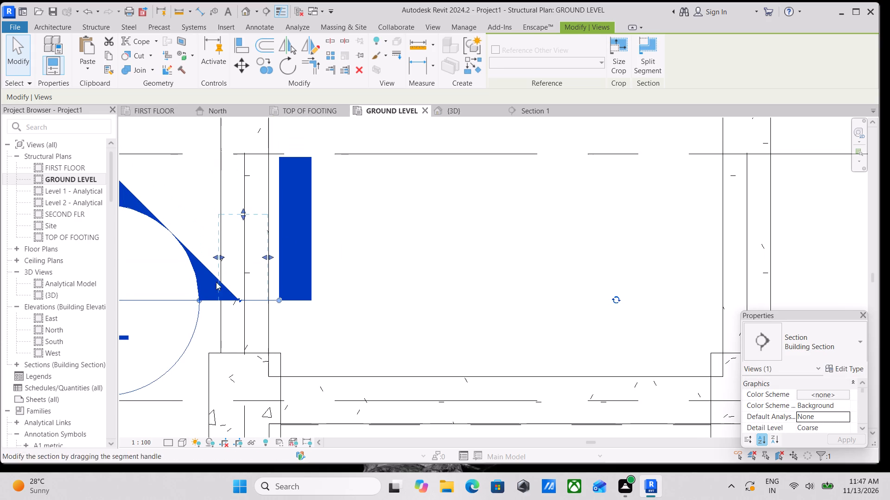
pyautogui.scroll(-1, 168, 233)
pyautogui.moveTo(168, 233); pyautogui.dragTo(261, 261, button='middle')
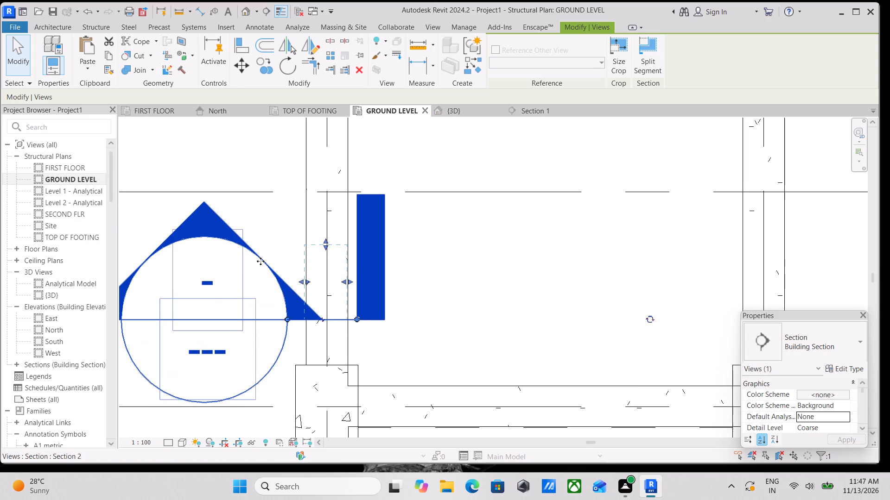
pyautogui.scroll(-2, 217, 226)
pyautogui.moveTo(217, 226); pyautogui.dragTo(255, 215, button='middle')
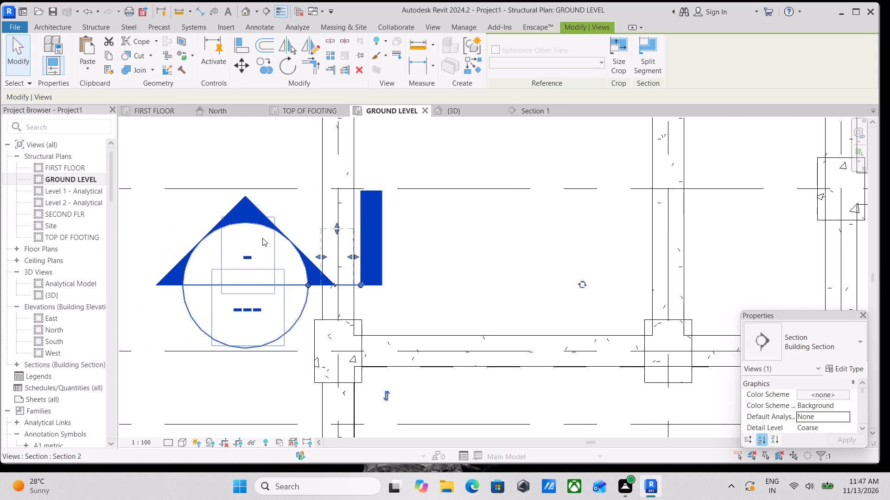
pyautogui.scroll(-7, 262, 240)
pyautogui.moveTo(262, 240); pyautogui.dragTo(276, 370, button='middle')
pyautogui.scroll(1, 275, 352)
pyautogui.scroll(-1, 276, 370)
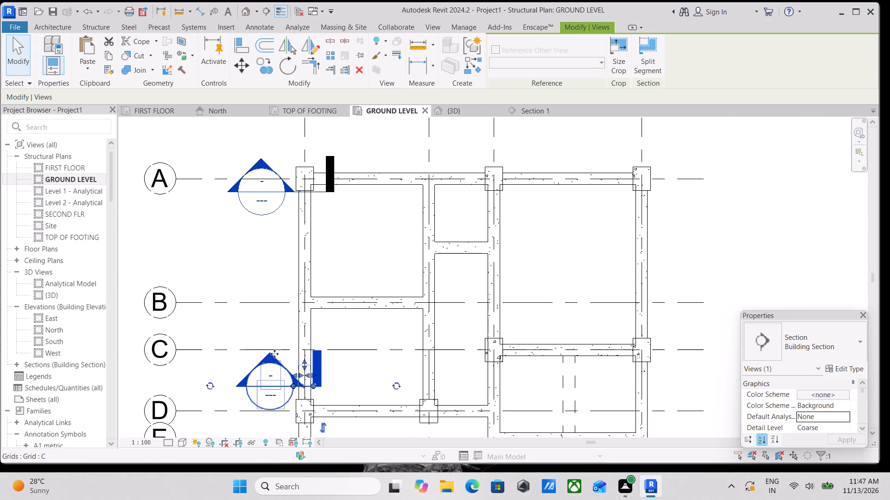
pyautogui.rightClick(254, 361)
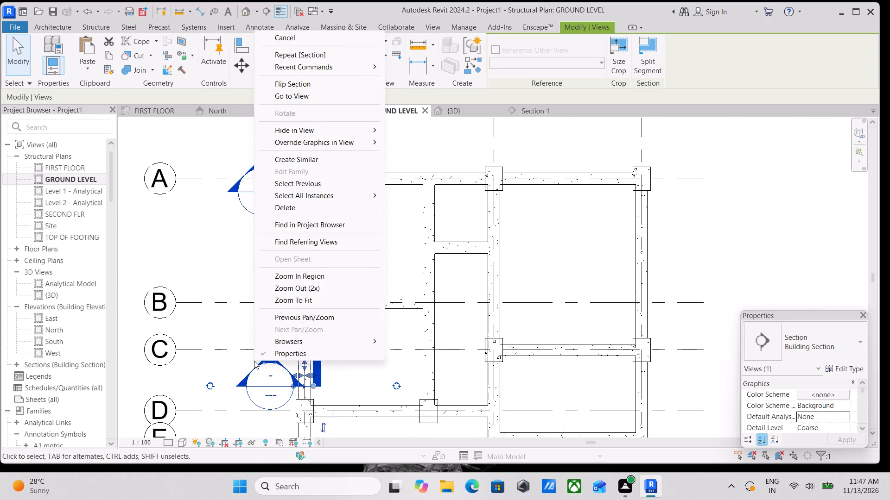
pyautogui.click(305, 203)
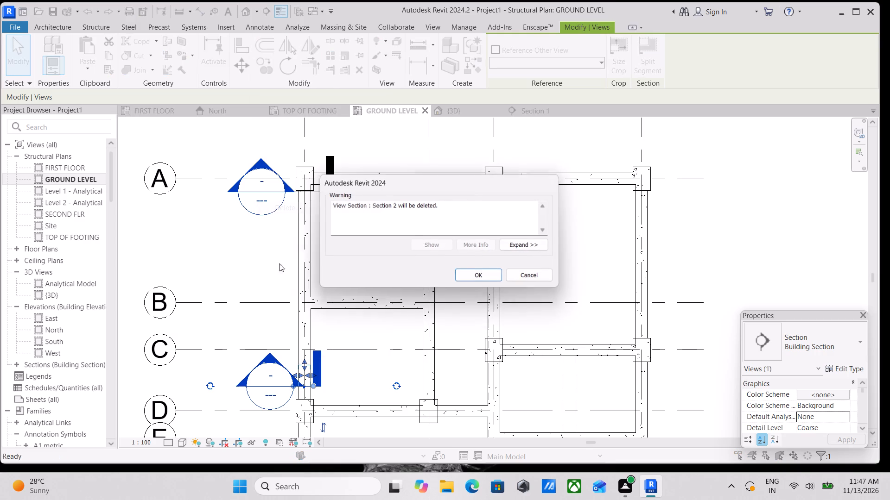
pyautogui.click(489, 276)
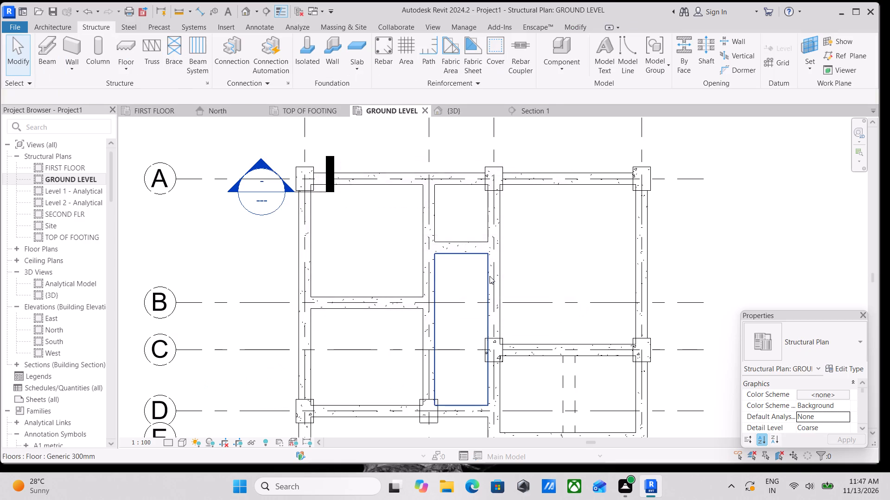
# Nudge the Section 1 line toward grid A until it cuts through the A/1 column.
pyautogui.scroll(-2, 489, 276)
pyautogui.moveTo(344, 293); pyautogui.dragTo(344, 326, button='middle')
pyautogui.scroll(1, 345, 320)
pyautogui.scroll(7, 352, 253)
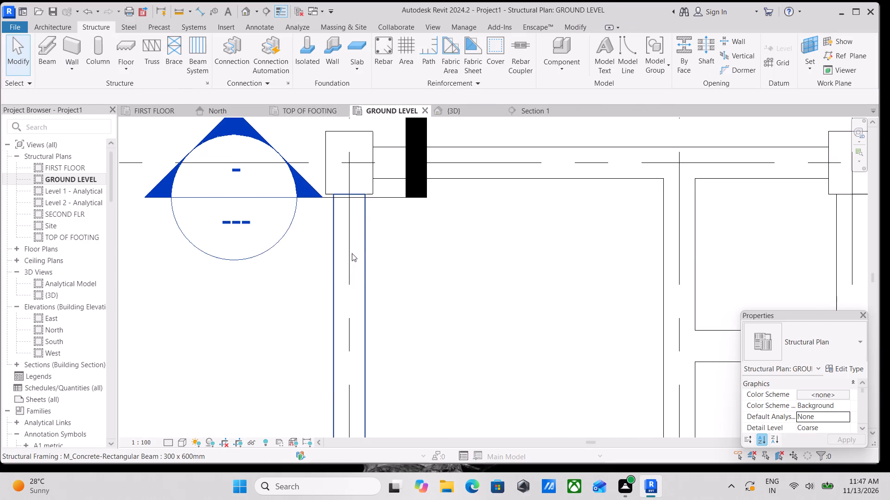
pyautogui.scroll(1, 352, 253)
pyautogui.moveTo(350, 273); pyautogui.dragTo(337, 344, button='middle')
pyautogui.scroll(1, 343, 309)
pyautogui.click(381, 254)
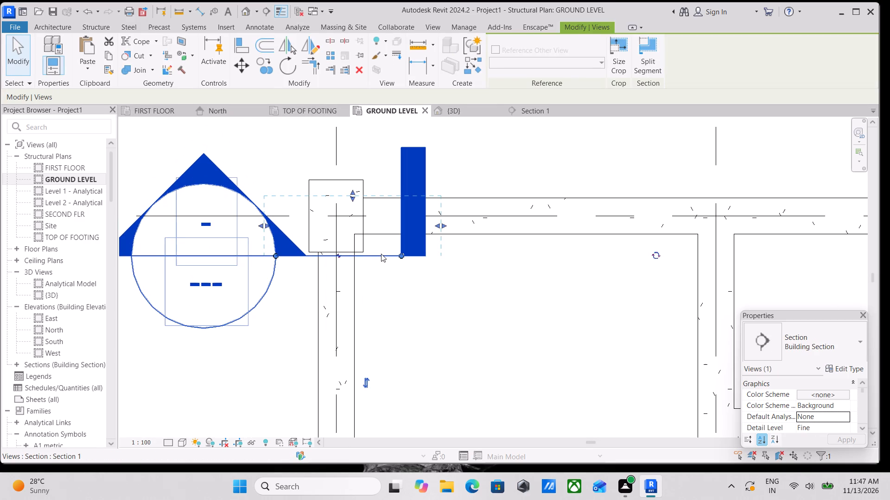
pyautogui.press('Up')
pyautogui.press('Up')
pyautogui.press('Up')
pyautogui.press('Up')
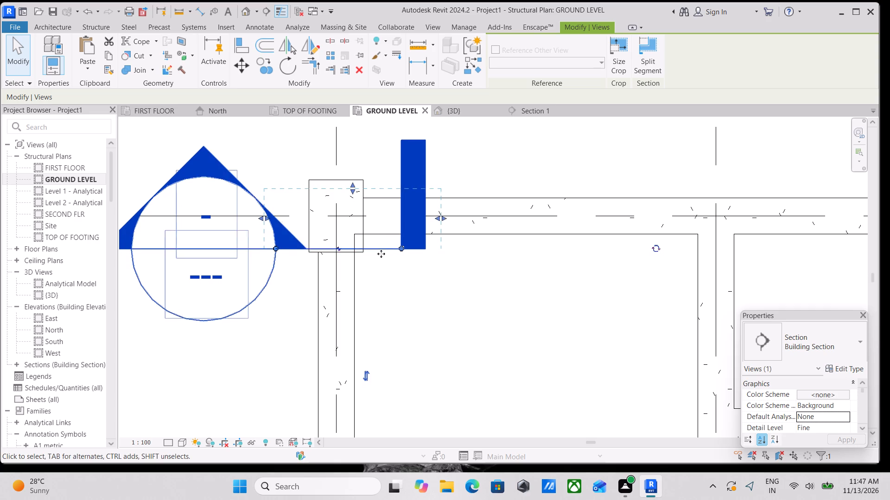
pyautogui.press('Up')
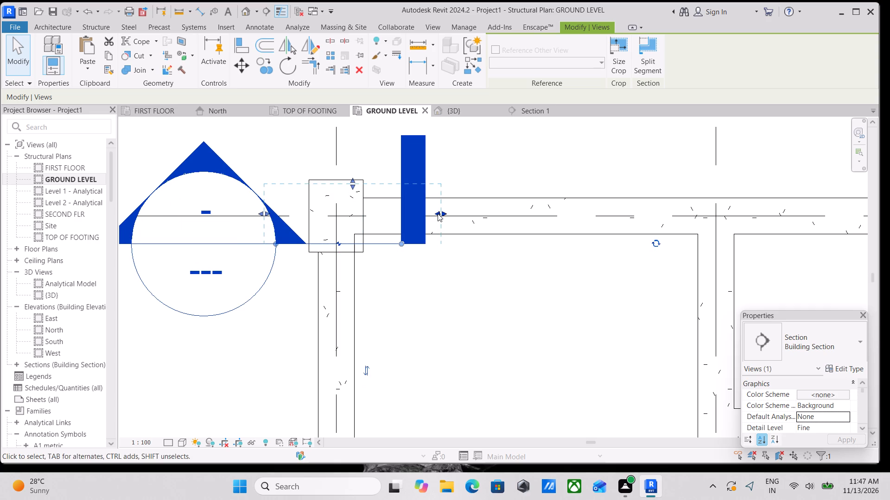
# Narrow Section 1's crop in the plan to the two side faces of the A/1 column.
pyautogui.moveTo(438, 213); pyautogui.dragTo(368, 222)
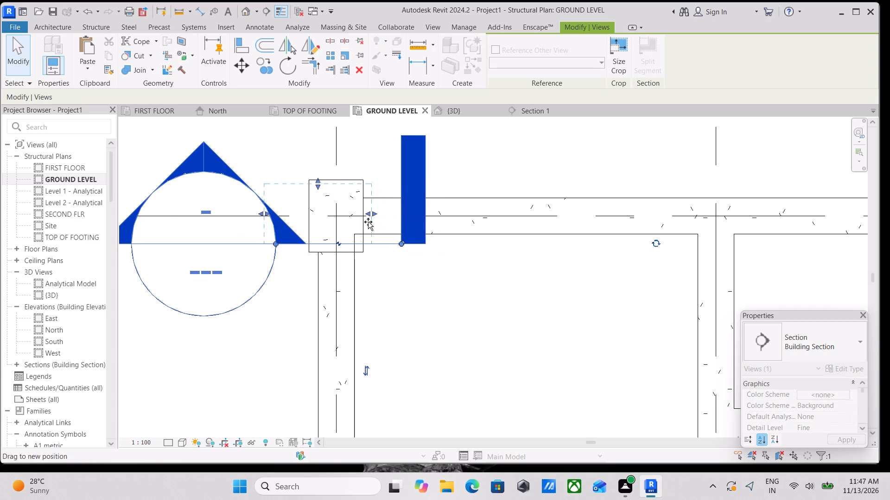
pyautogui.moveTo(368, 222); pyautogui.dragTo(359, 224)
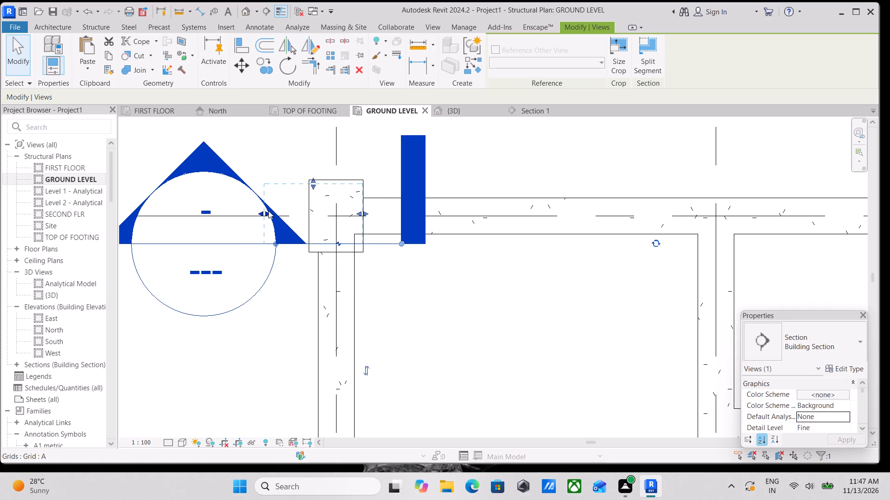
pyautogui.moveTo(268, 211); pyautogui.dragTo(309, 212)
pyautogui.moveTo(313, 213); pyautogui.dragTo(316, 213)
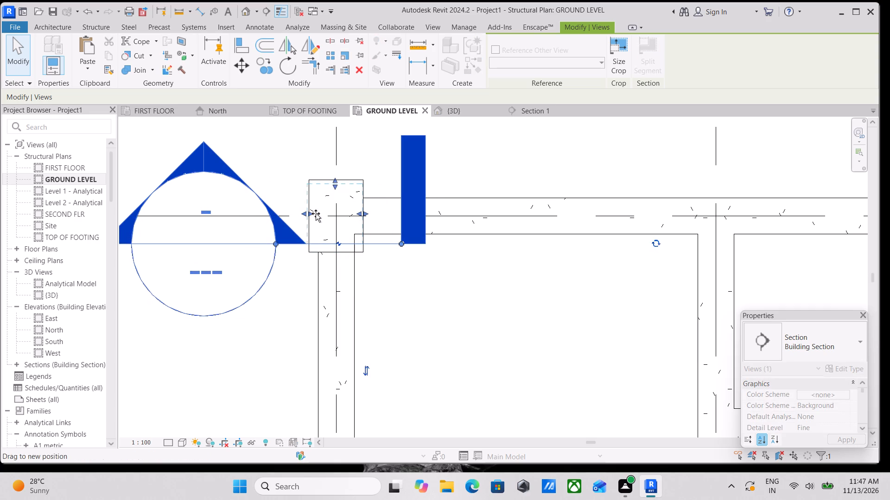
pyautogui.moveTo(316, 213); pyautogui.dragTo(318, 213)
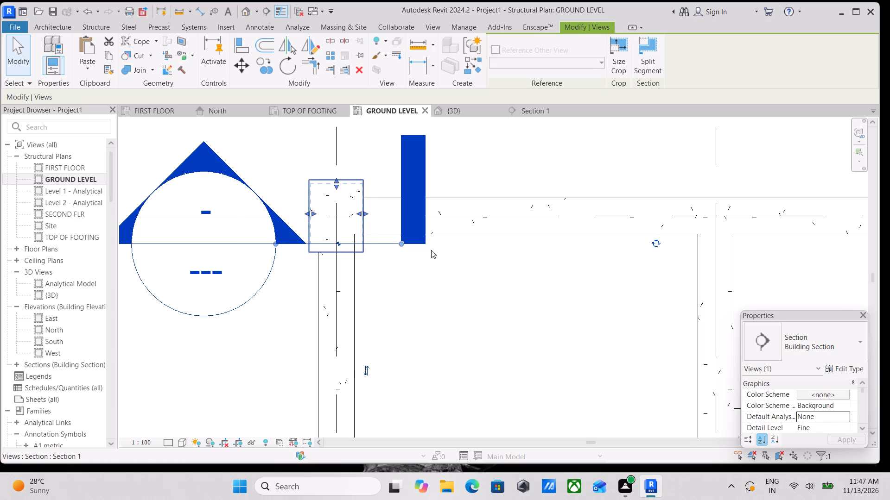
# Shorten the Section 1 line at both ends so it finishes closer to the A/1 column.
pyautogui.moveTo(277, 244); pyautogui.dragTo(291, 244)
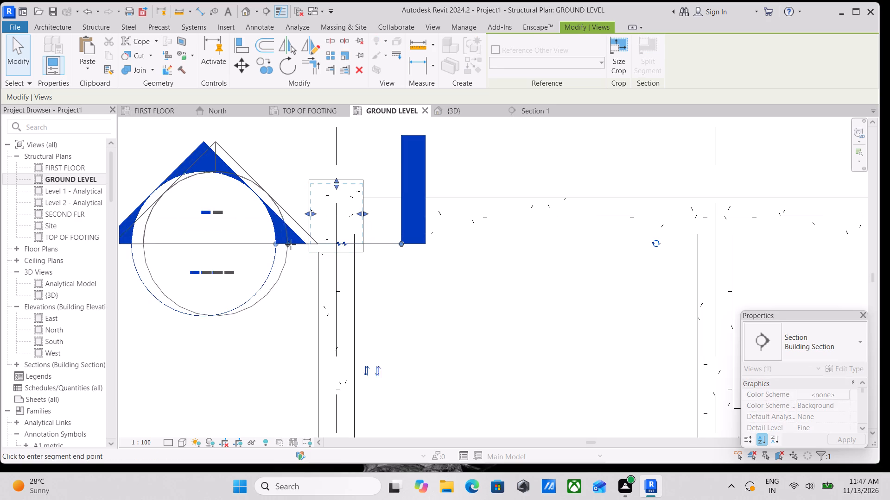
pyautogui.moveTo(291, 244); pyautogui.dragTo(274, 246)
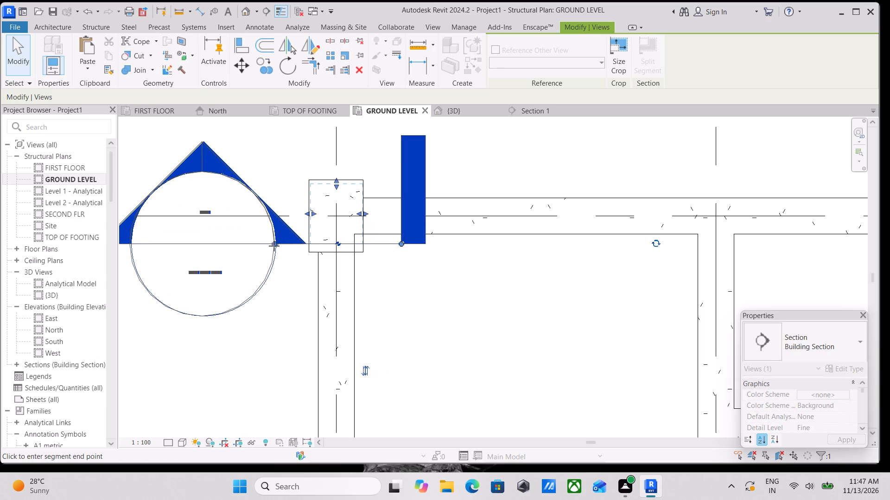
pyautogui.moveTo(274, 246); pyautogui.dragTo(283, 247)
pyautogui.moveTo(401, 244); pyautogui.dragTo(401, 244)
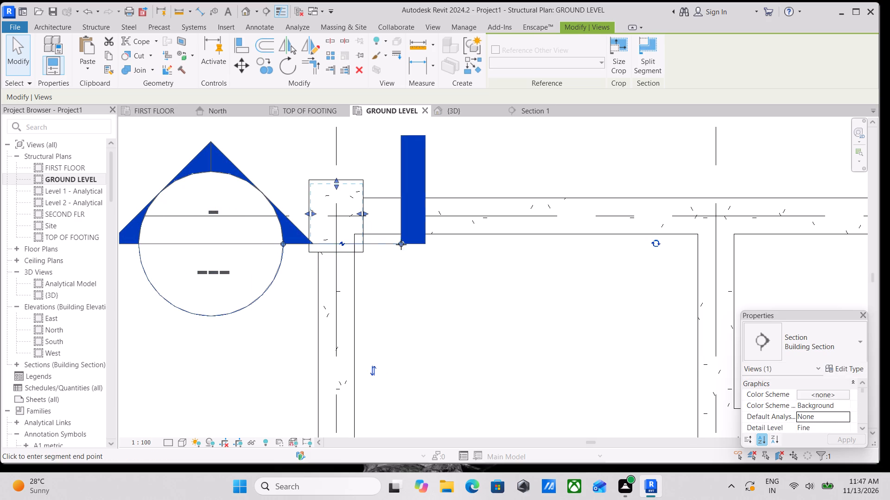
pyautogui.moveTo(401, 244); pyautogui.dragTo(372, 247)
# In the Section 1 view, widen the crop on both sides past the footing and raise its top above GROUND LEVEL.
pyautogui.scroll(3, 308, 187)
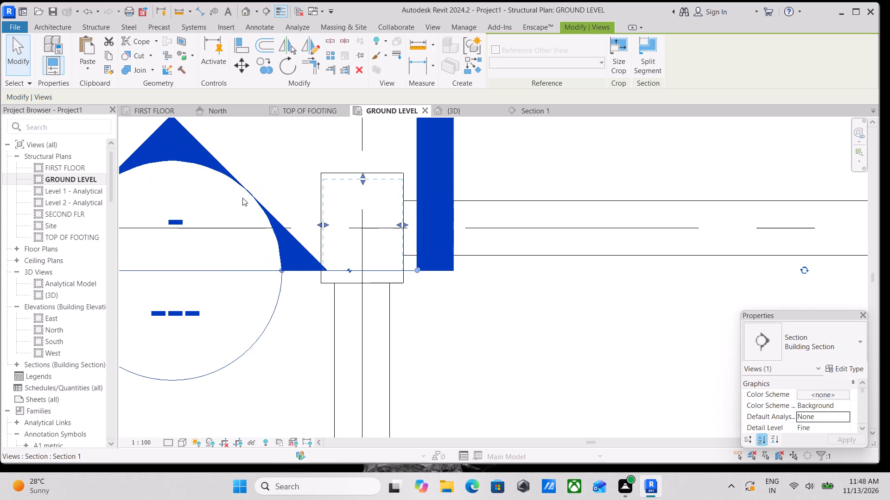
pyautogui.rightClick(182, 144)
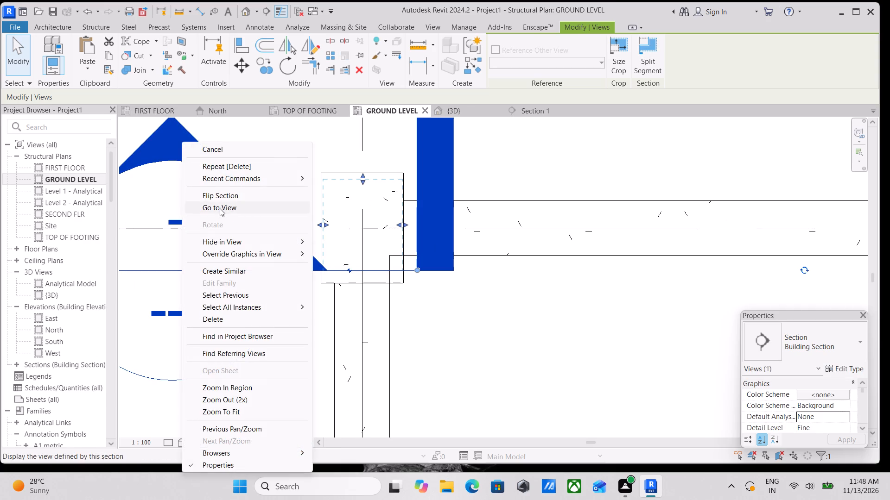
pyautogui.click(220, 208)
pyautogui.scroll(-3, 317, 288)
pyautogui.moveTo(319, 300); pyautogui.dragTo(320, 344, button='middle')
pyautogui.scroll(-4, 330, 324)
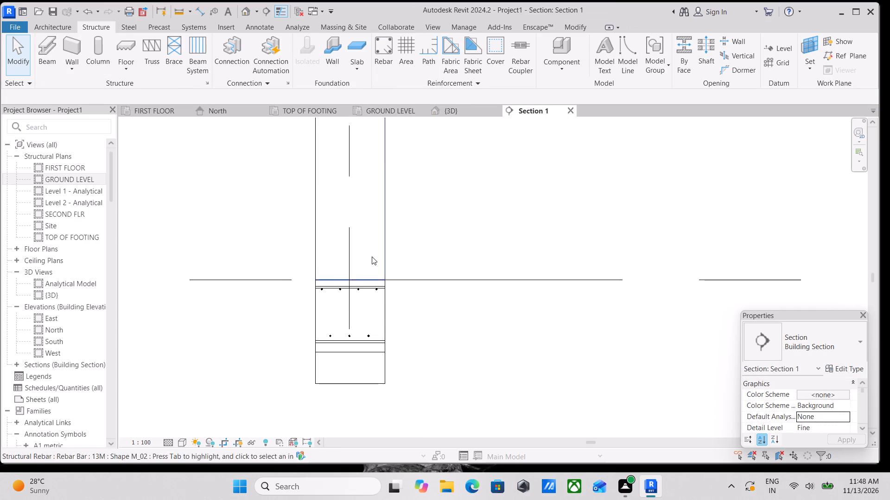
pyautogui.scroll(-3, 374, 253)
pyautogui.click(381, 237)
pyautogui.moveTo(381, 217); pyautogui.dragTo(418, 218)
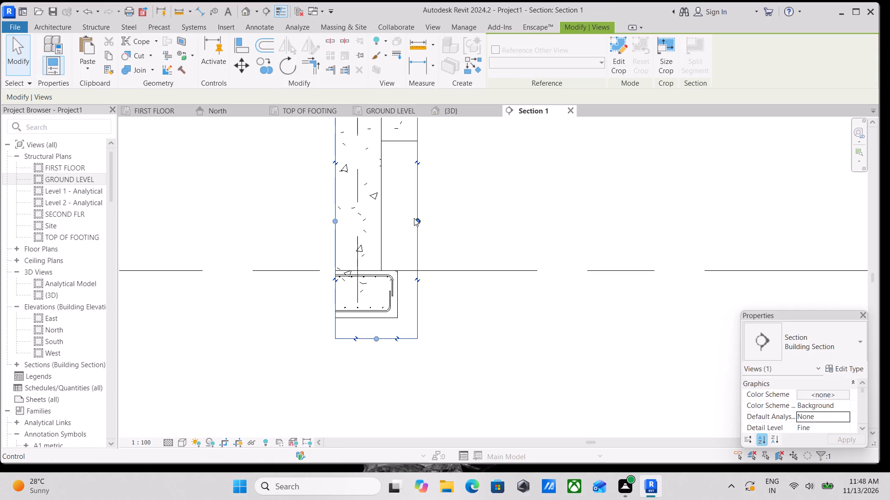
pyautogui.moveTo(331, 223); pyautogui.dragTo(294, 225)
pyautogui.scroll(-2, 303, 225)
pyautogui.moveTo(303, 237); pyautogui.dragTo(319, 347, button='middle')
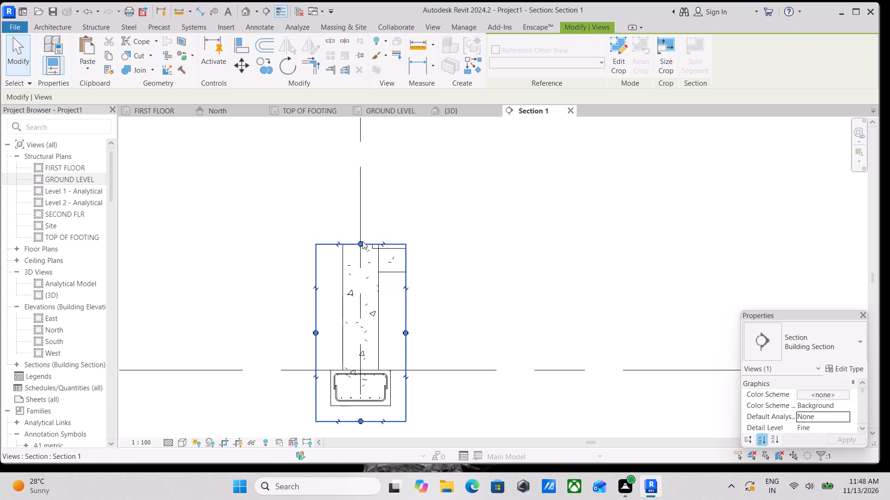
pyautogui.moveTo(362, 241); pyautogui.dragTo(364, 228)
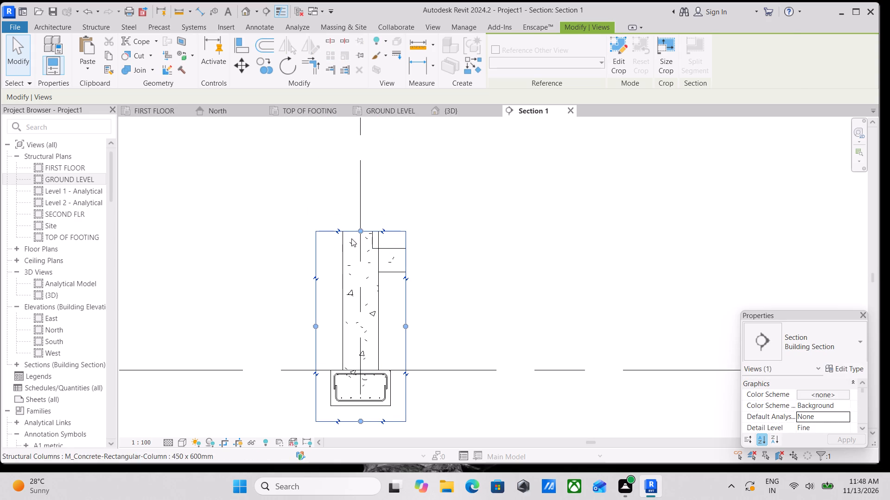
pyautogui.moveTo(362, 227); pyautogui.dragTo(376, 201)
# Extend the head end of the GROUND LEVEL line away from the column, slightly beyond the TOP OF FOOTING label.
pyautogui.scroll(-1, 371, 237)
pyautogui.moveTo(371, 237); pyautogui.dragTo(372, 270, button='middle')
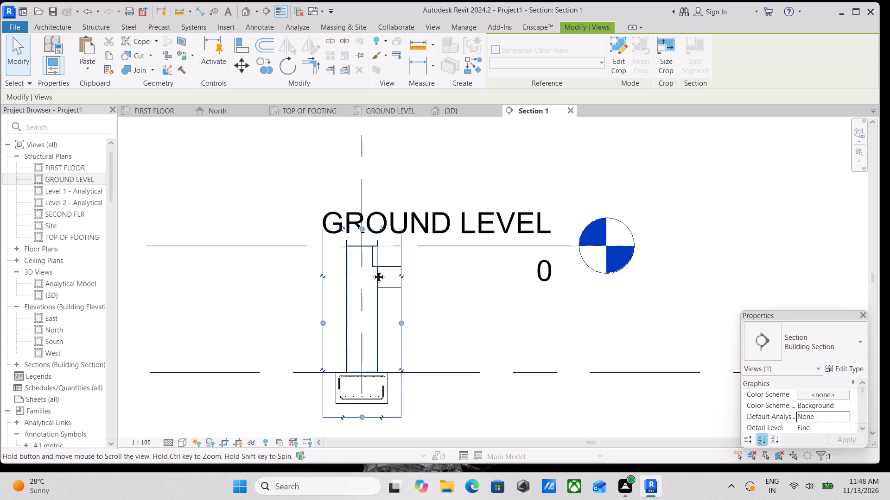
pyautogui.moveTo(372, 270); pyautogui.dragTo(372, 276, button='middle')
pyautogui.scroll(-3, 412, 264)
pyautogui.moveTo(431, 282); pyautogui.dragTo(370, 287, button='middle')
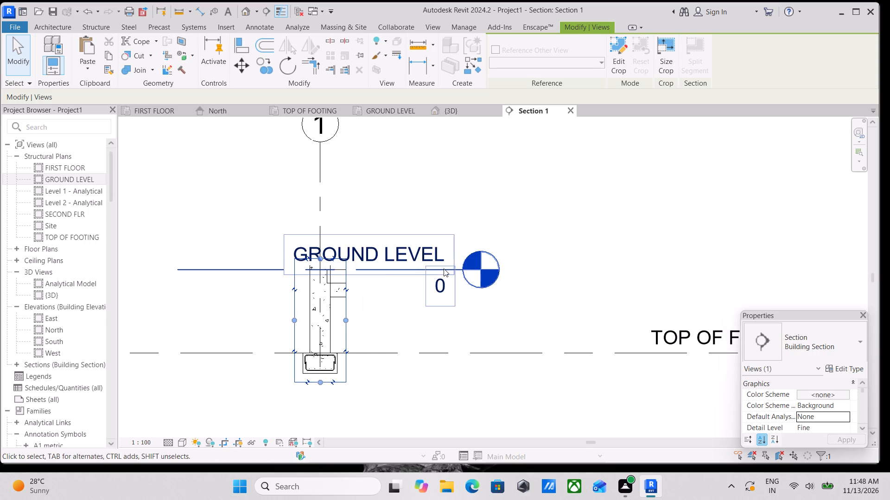
pyautogui.click(456, 269)
pyautogui.scroll(-2, 456, 269)
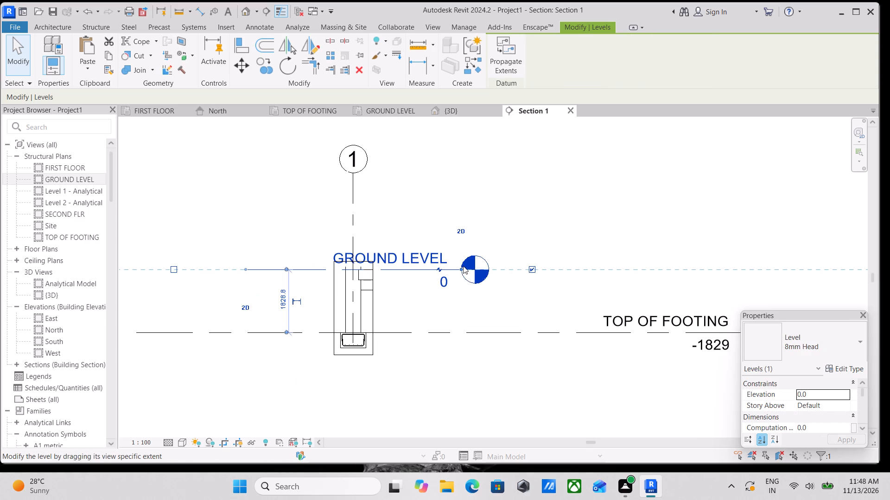
pyautogui.moveTo(458, 270); pyautogui.dragTo(771, 265)
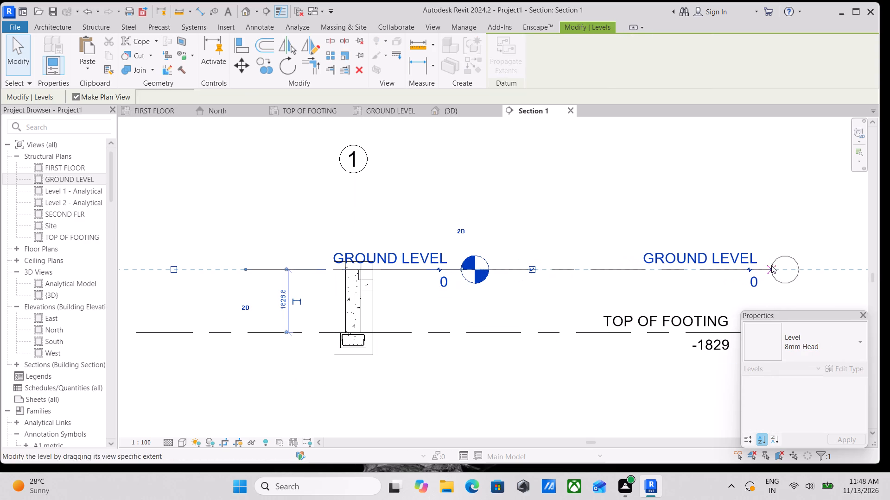
# Raise the Section 1 crop's top further above GROUND LEVEL and widen its beam side to show more of the ground beam.
pyautogui.scroll(2, 414, 278)
pyautogui.scroll(4, 379, 295)
pyautogui.click(351, 329)
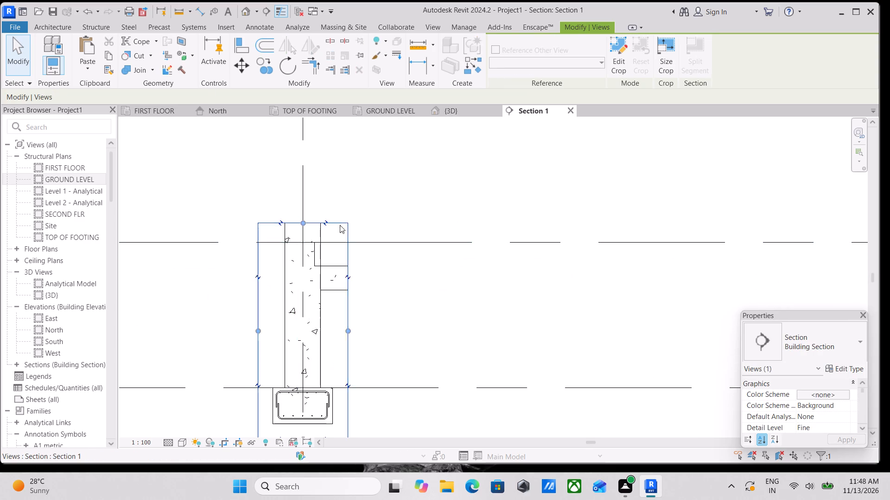
pyautogui.moveTo(302, 221); pyautogui.dragTo(321, 183)
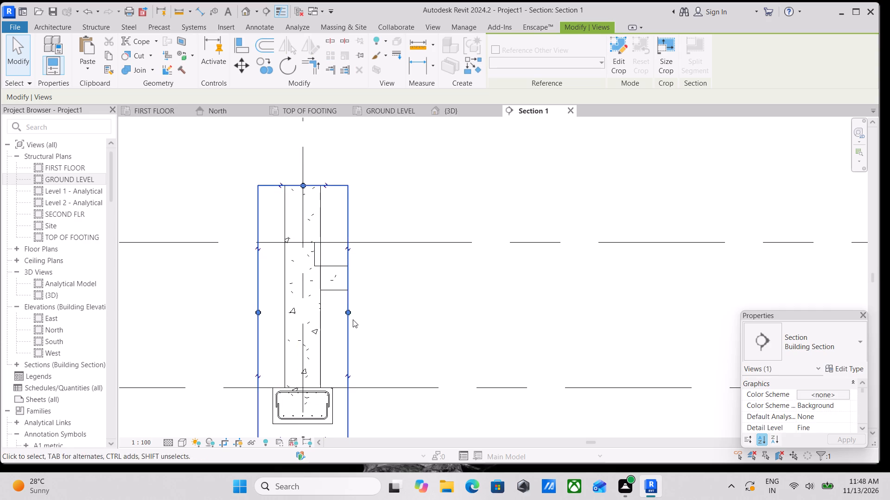
pyautogui.moveTo(353, 319); pyautogui.dragTo(375, 323)
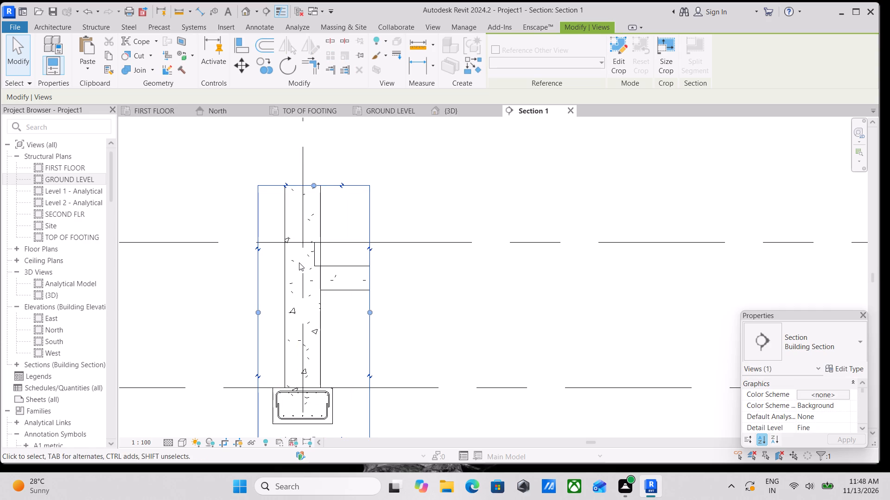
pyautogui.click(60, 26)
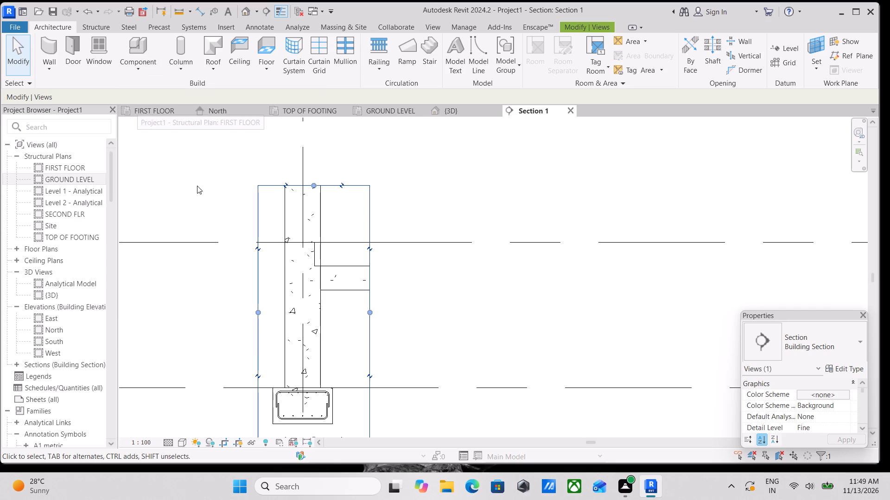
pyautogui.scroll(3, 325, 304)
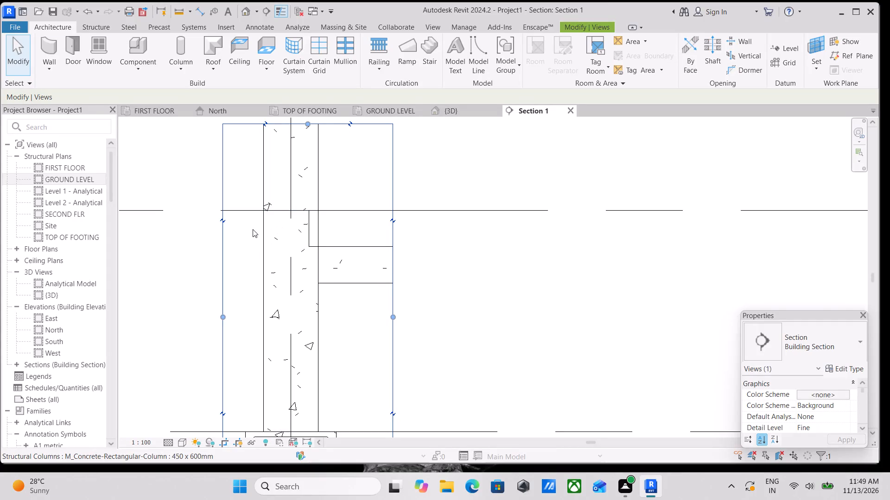
# Examine the junction of the A/1 column, floor slab and ground beam at GROUND LEVEL in Section 1.
pyautogui.scroll(3, 311, 247)
pyautogui.moveTo(355, 205); pyautogui.dragTo(382, 231, button='middle')
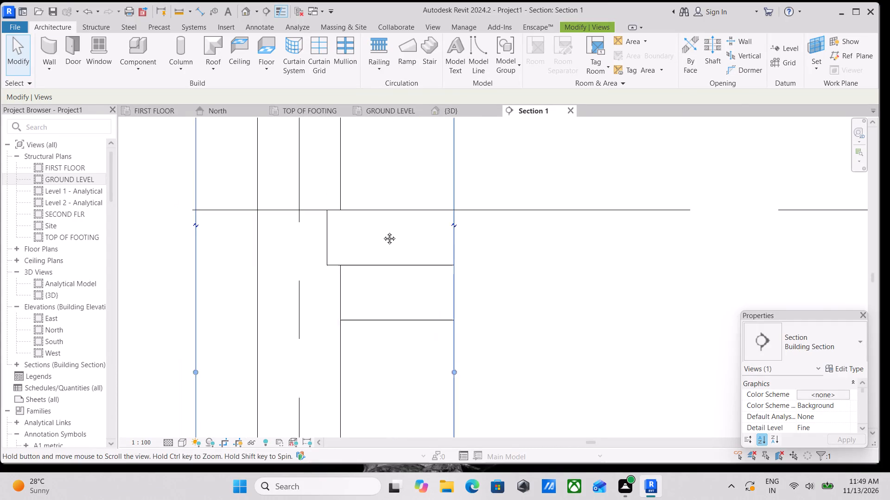
pyautogui.moveTo(382, 231); pyautogui.dragTo(384, 234, button='middle')
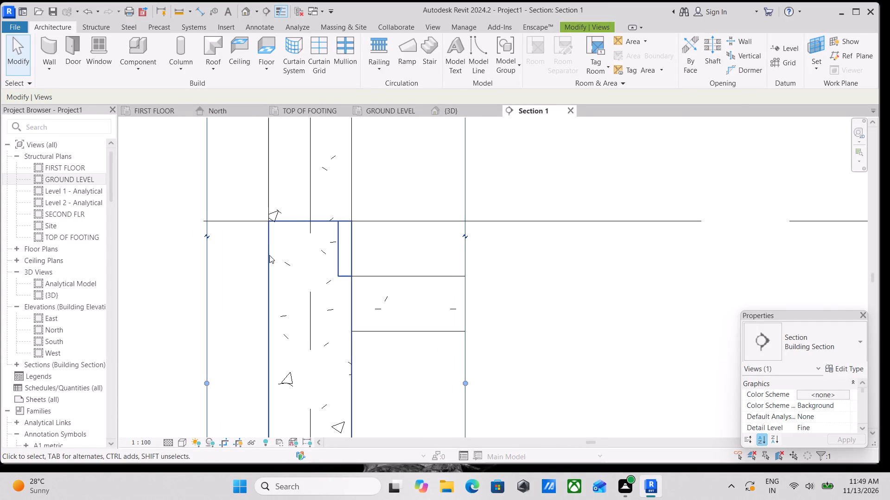
pyautogui.moveTo(269, 255); pyautogui.dragTo(231, 239, button='middle')
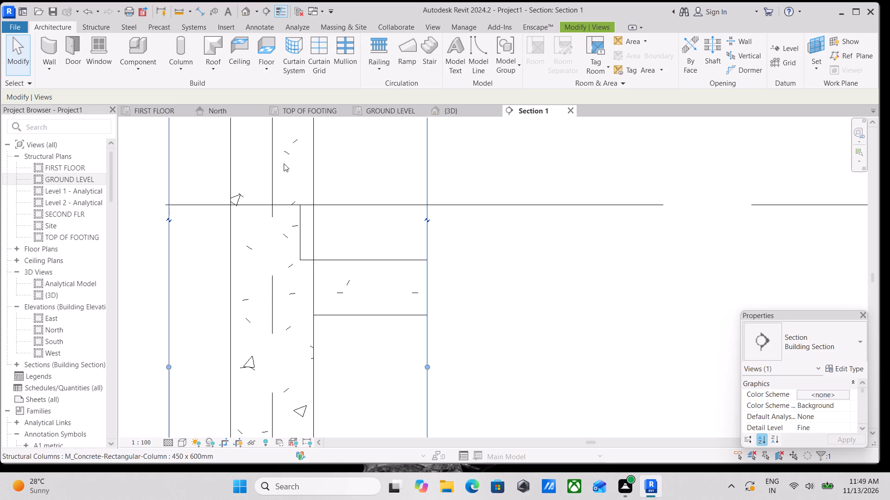
pyautogui.scroll(-2, 284, 163)
pyautogui.moveTo(261, 230); pyautogui.dragTo(274, 266, button='middle')
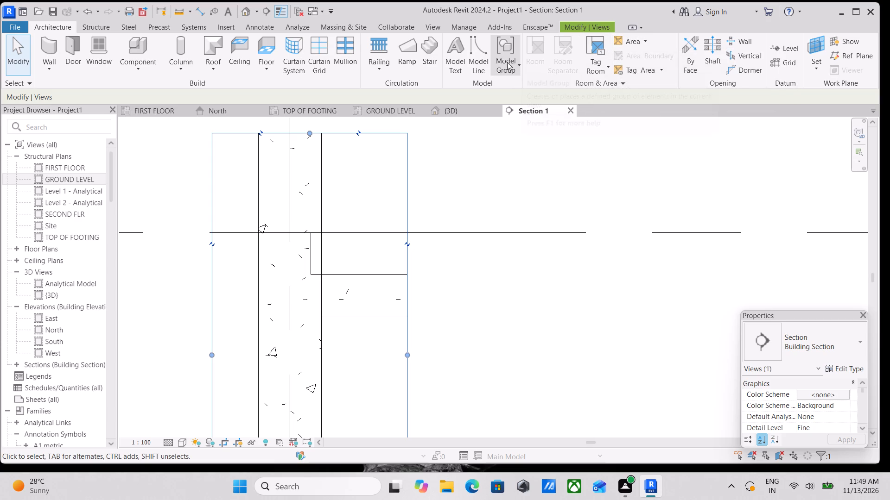
pyautogui.scroll(2, 458, 107)
pyautogui.scroll(1, 217, 252)
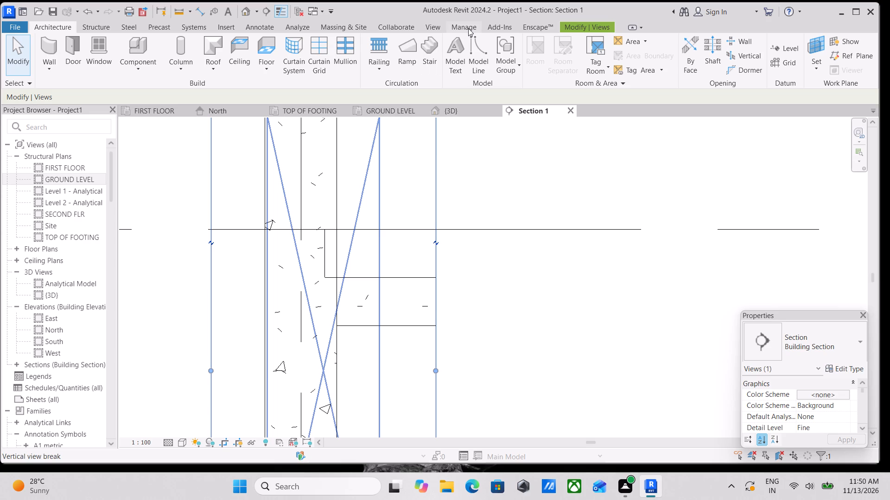
pyautogui.scroll(3, 307, 169)
pyautogui.scroll(-3, 287, 220)
pyautogui.moveTo(292, 220); pyautogui.dragTo(345, 230, button='middle')
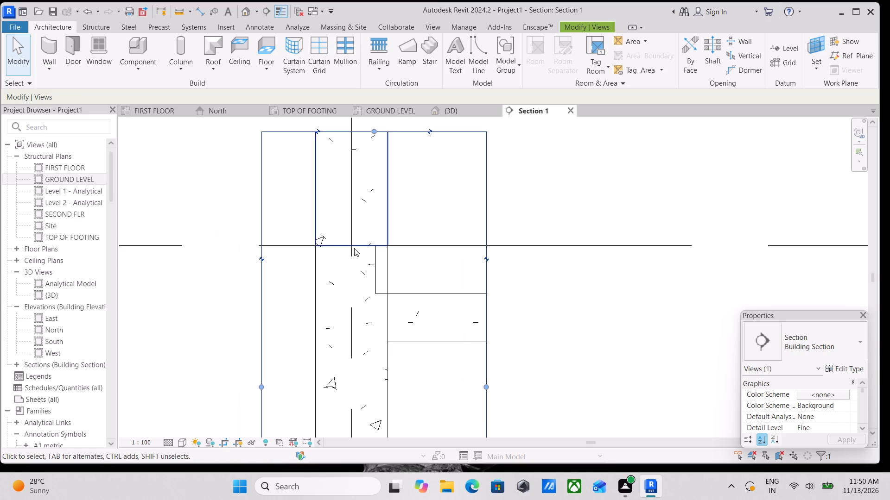
pyautogui.scroll(-2, 371, 250)
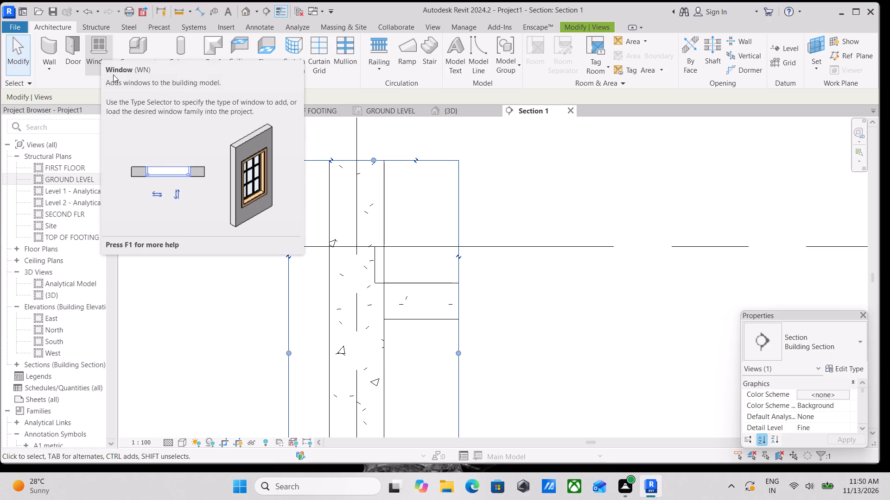
pyautogui.scroll(6, 113, 75)
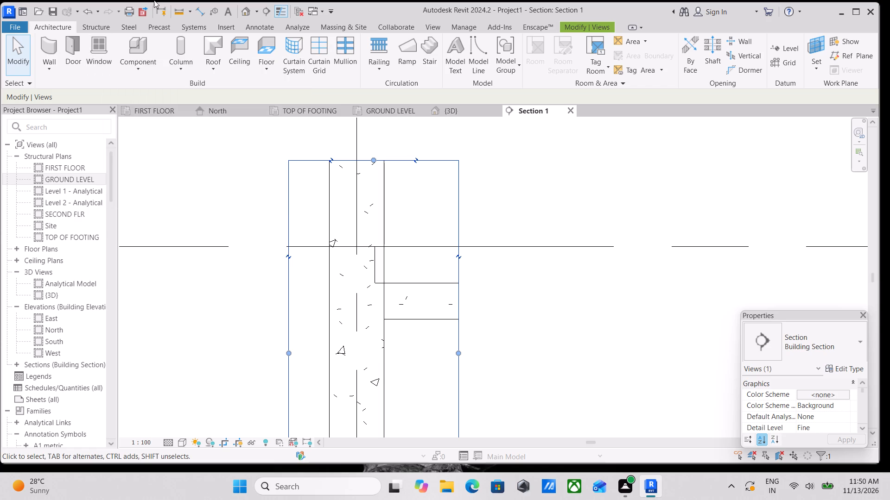
# Check the rebar cover setting of the A/1 column segment between TOP OF FOOTING and GROUND LEVEL.
pyautogui.click(223, 29)
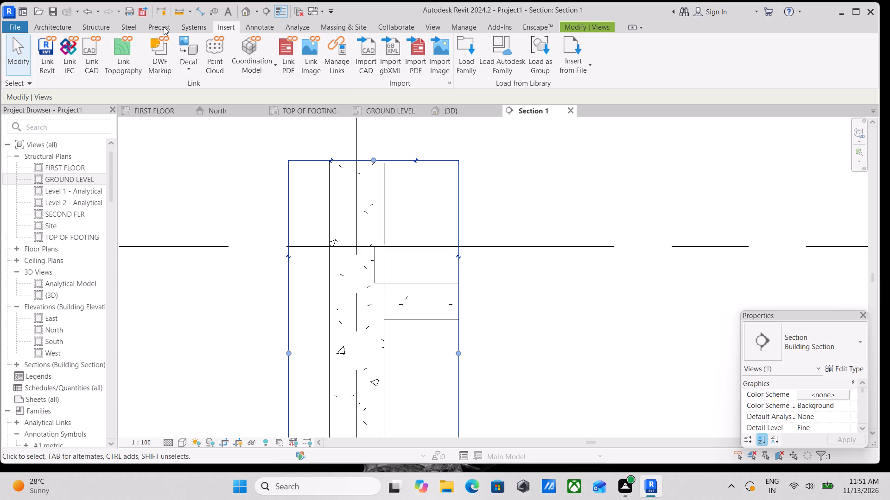
pyautogui.click(90, 25)
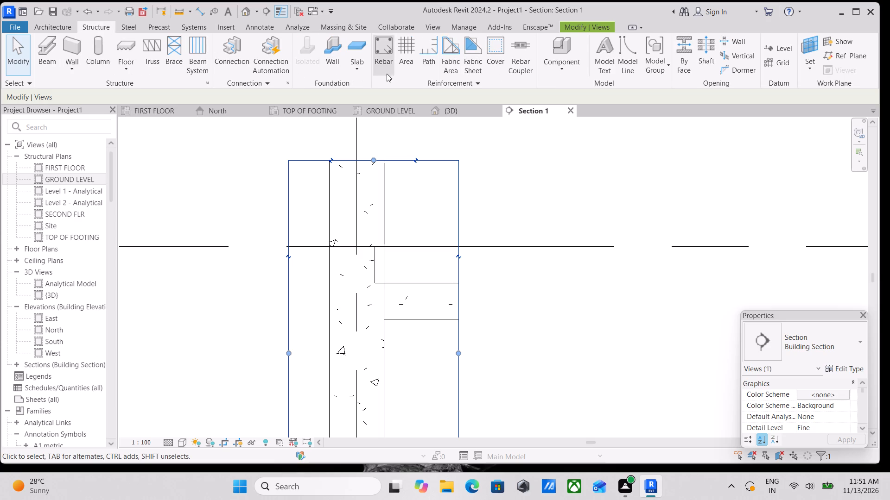
pyautogui.click(496, 52)
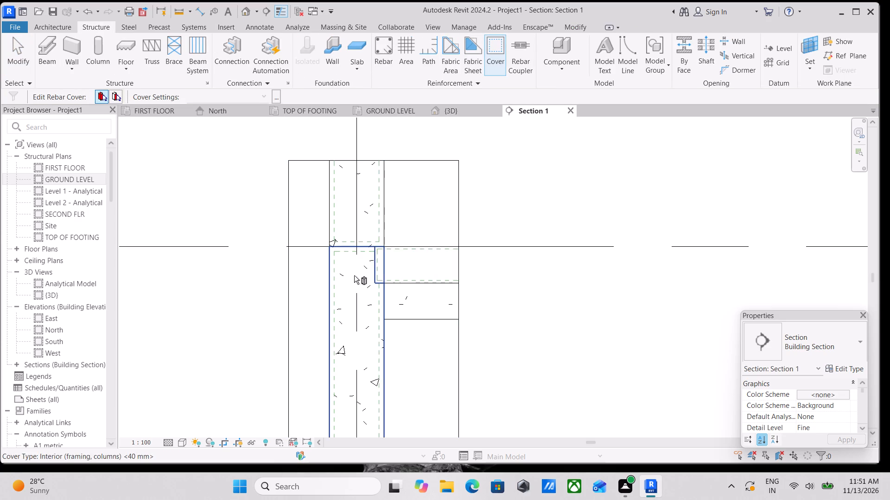
pyautogui.moveTo(354, 275); pyautogui.dragTo(353, 208, button='middle')
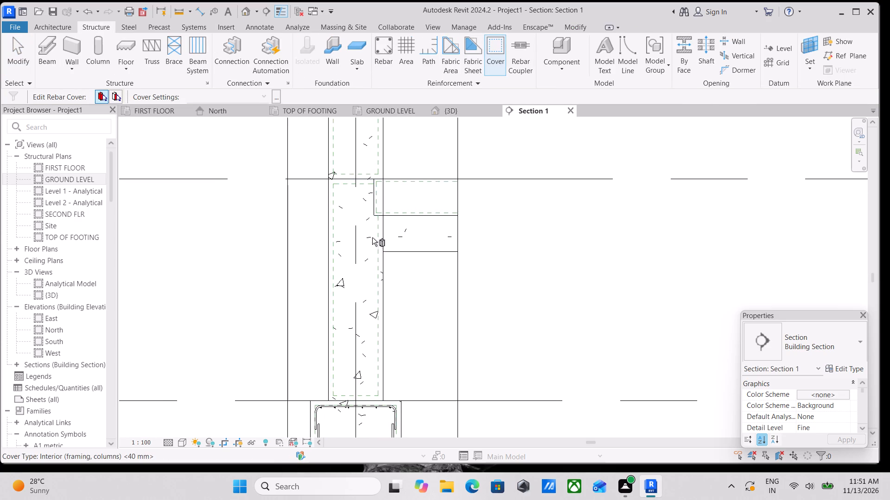
pyautogui.click(324, 206)
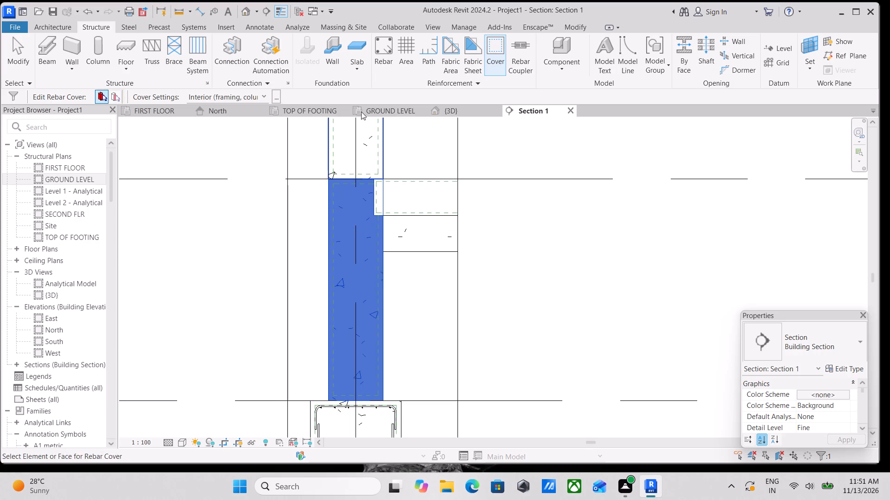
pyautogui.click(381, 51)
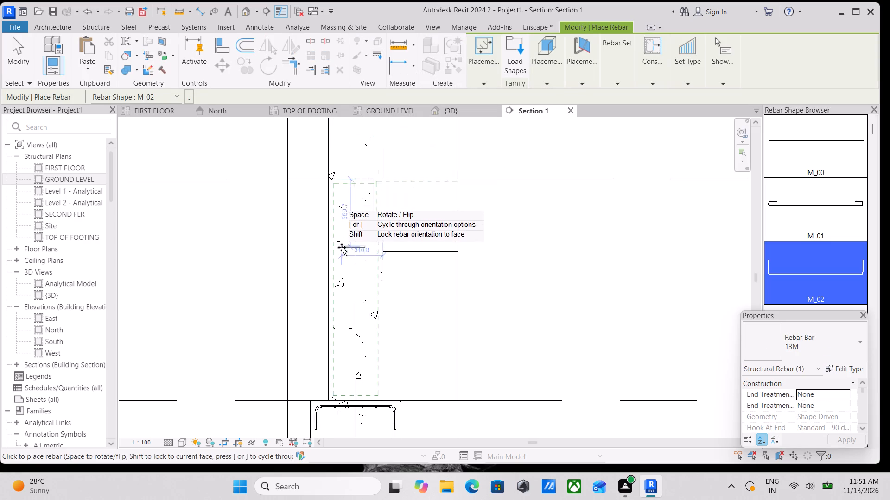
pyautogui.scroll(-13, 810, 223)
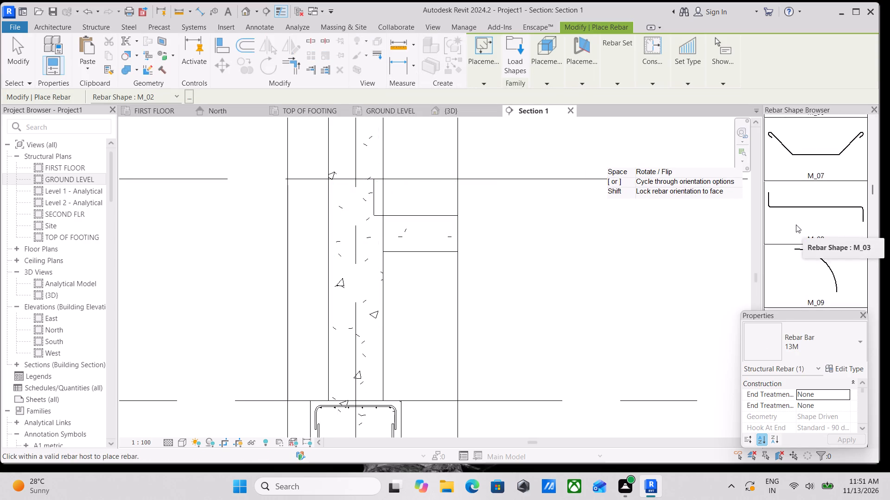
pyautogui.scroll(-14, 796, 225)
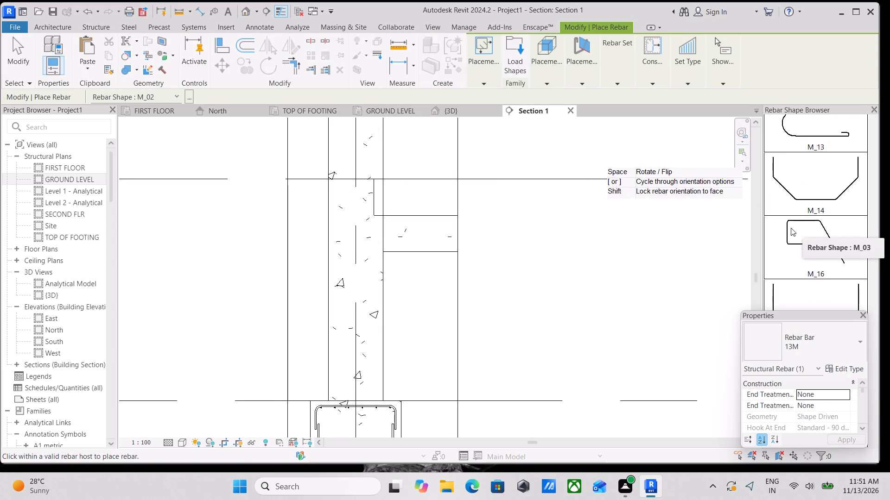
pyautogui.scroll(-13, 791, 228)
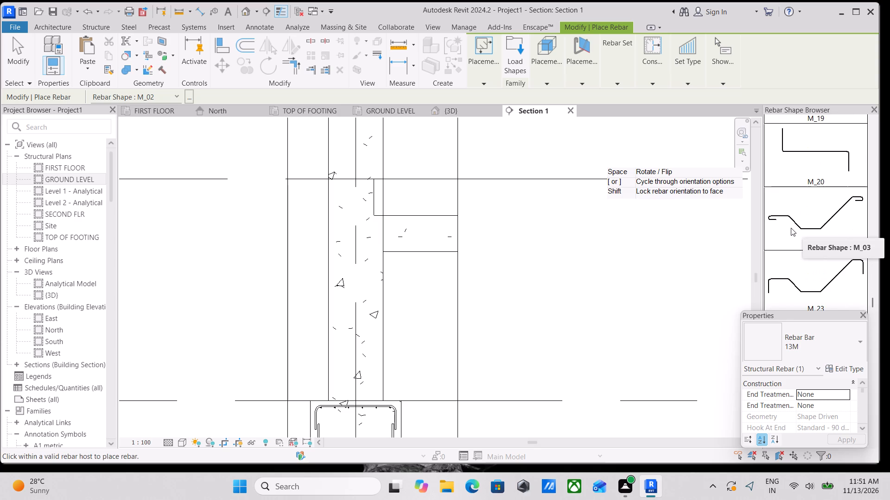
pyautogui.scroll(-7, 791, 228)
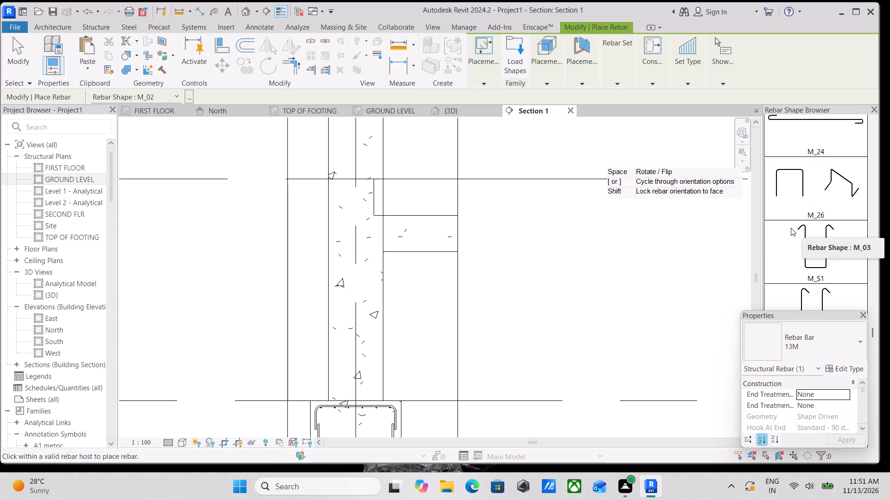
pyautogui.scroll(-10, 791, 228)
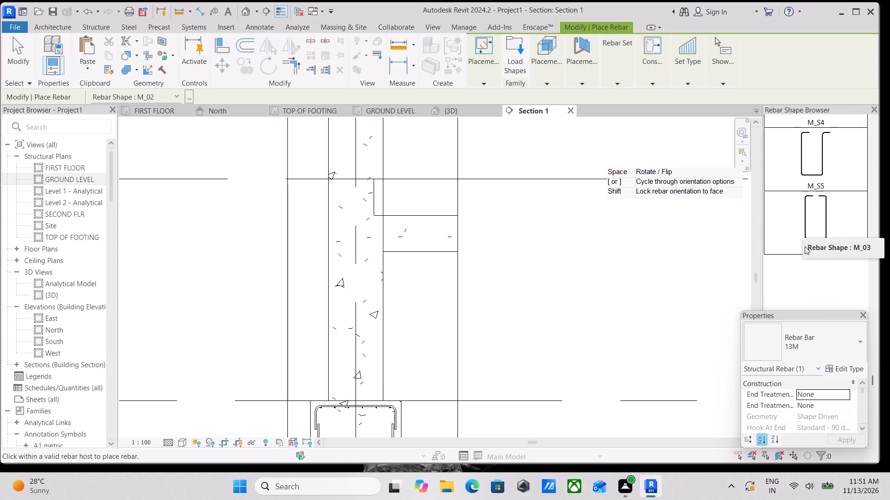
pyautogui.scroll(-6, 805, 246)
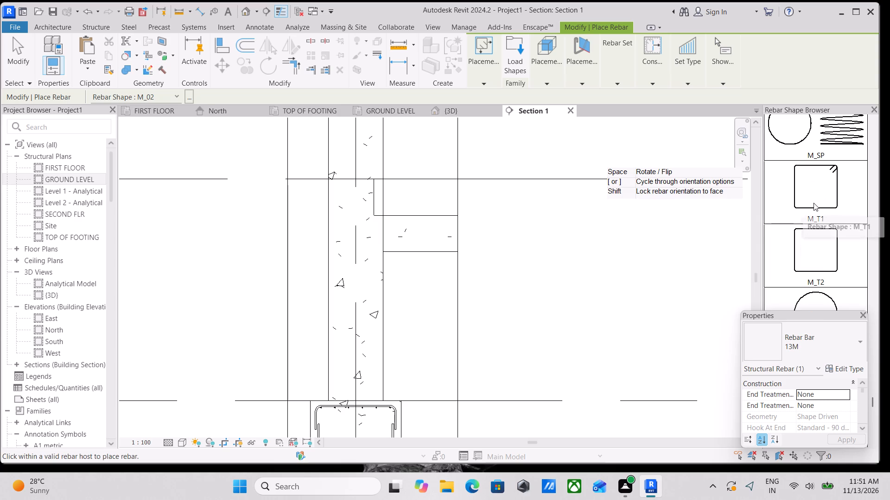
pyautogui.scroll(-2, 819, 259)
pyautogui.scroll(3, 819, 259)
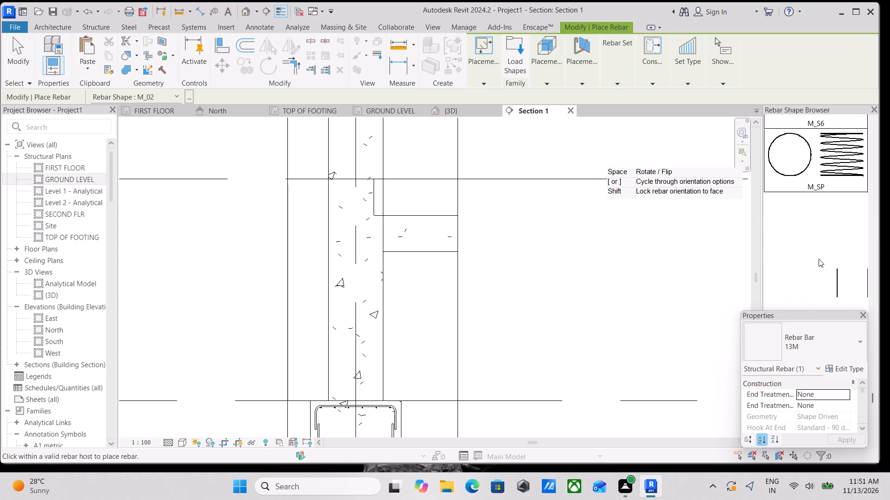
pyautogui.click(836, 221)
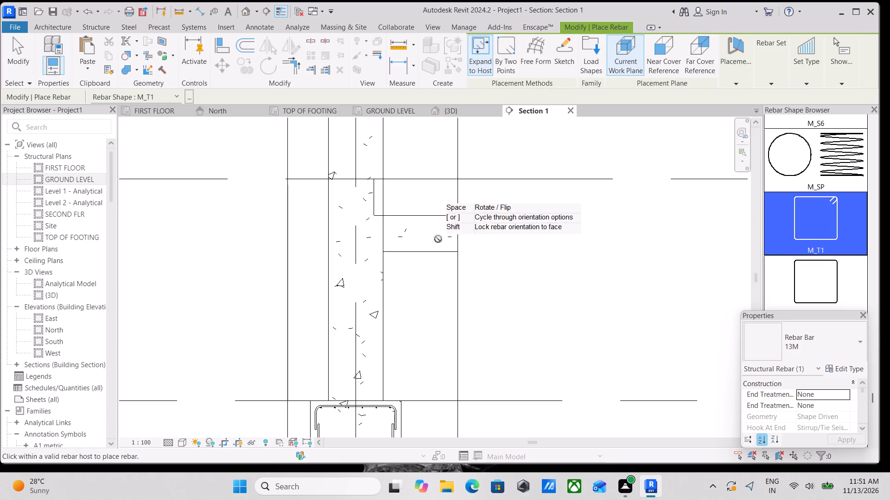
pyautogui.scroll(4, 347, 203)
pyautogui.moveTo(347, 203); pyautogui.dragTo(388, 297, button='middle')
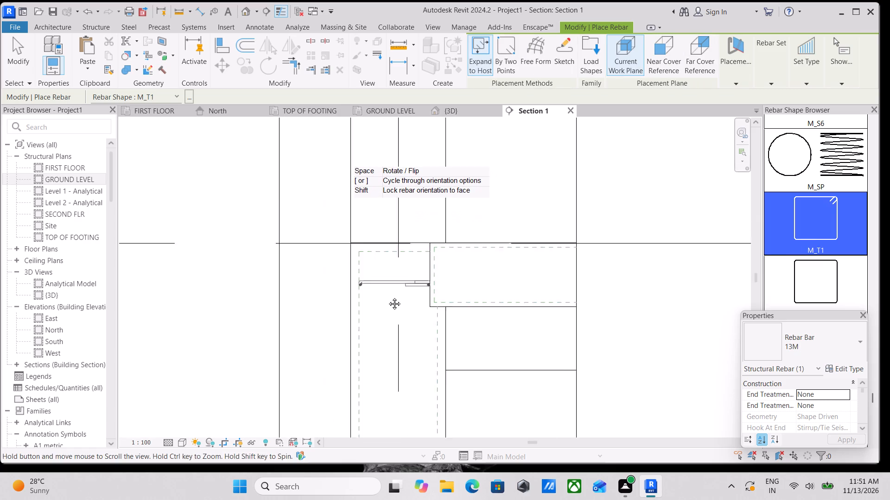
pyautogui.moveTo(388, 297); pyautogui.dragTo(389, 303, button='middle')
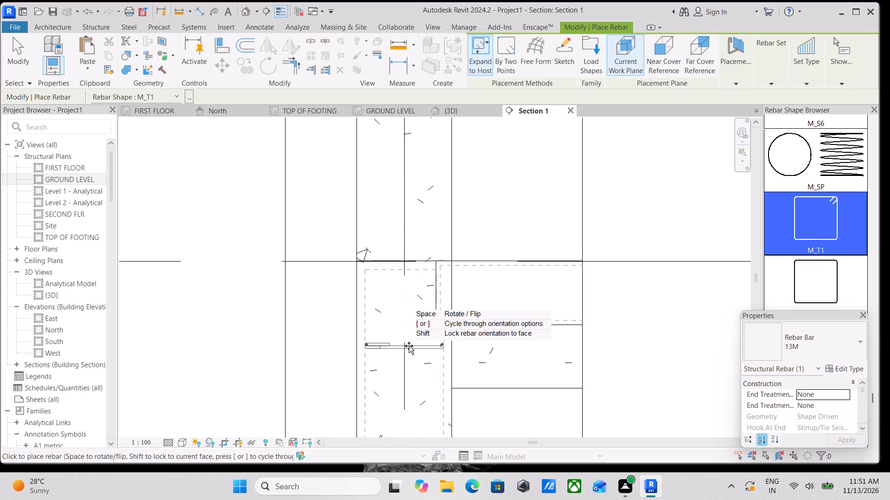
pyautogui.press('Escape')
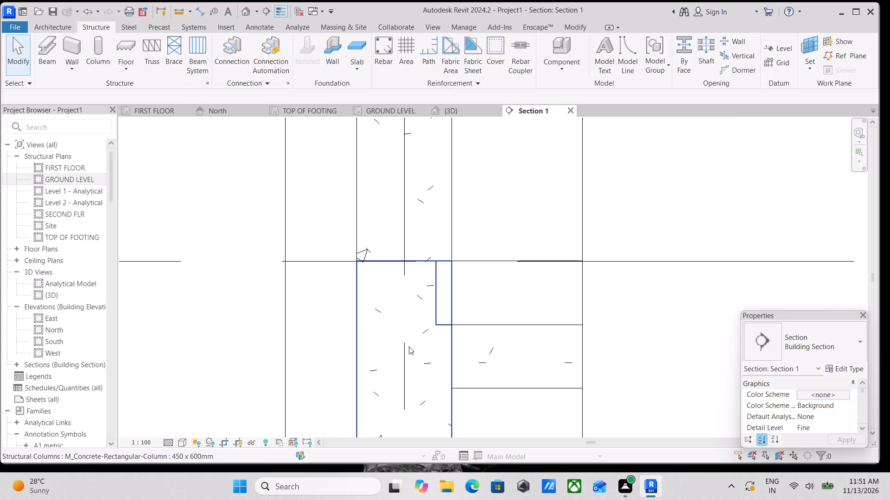
# Temporarily hide the Generic 300mm floor slab at GROUND LEVEL in the Section 1 view.
pyautogui.click(509, 326)
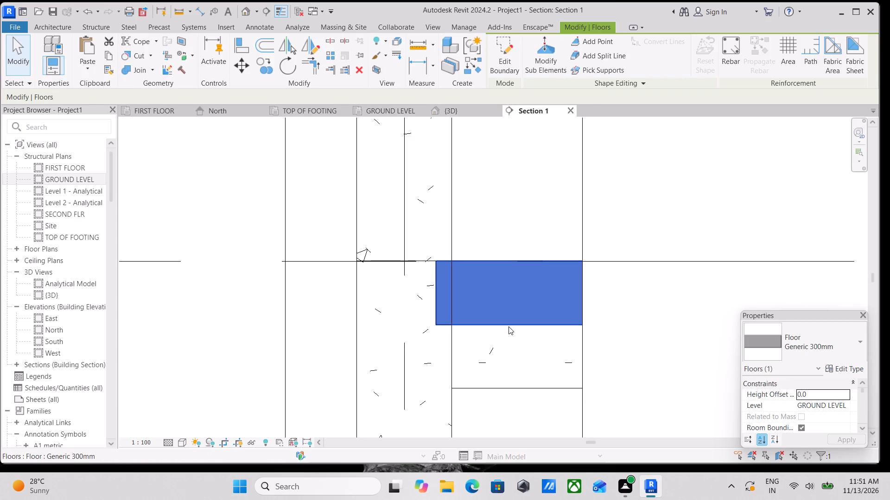
pyautogui.write('HH')
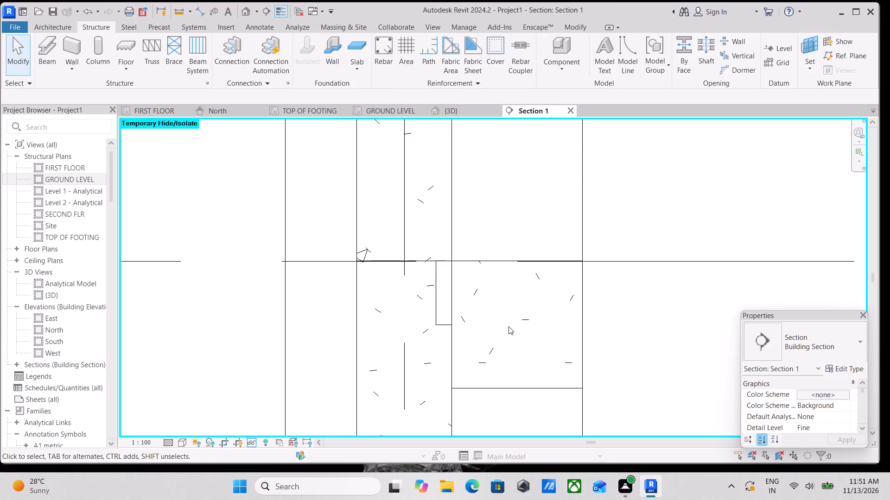
# Examine the small notch at the top of the lower column beside the ground beam, checking which elements it belongs to.
pyautogui.click(438, 307)
pyautogui.scroll(3, 438, 307)
pyautogui.scroll(-3, 445, 304)
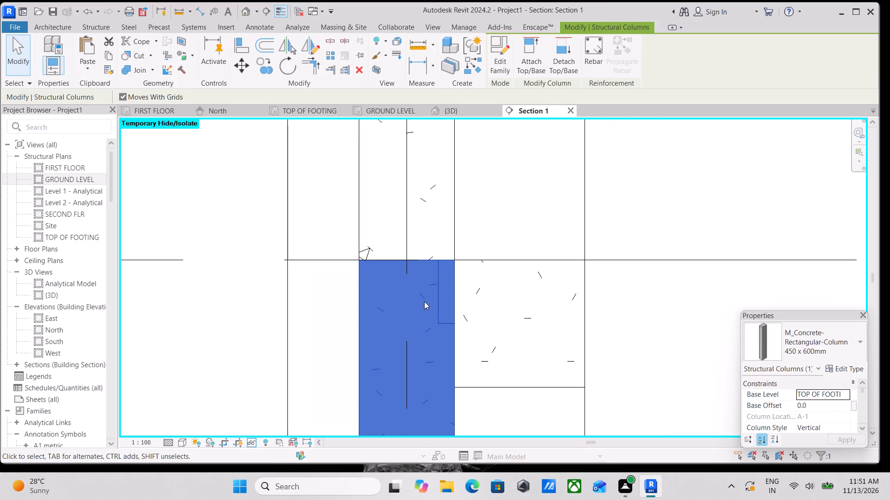
pyautogui.click(362, 322)
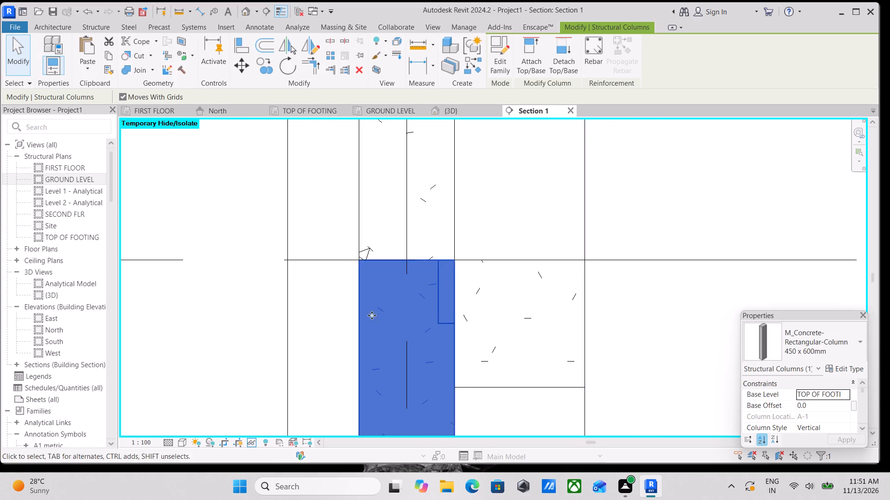
pyautogui.scroll(-2, 427, 318)
pyautogui.click(479, 274)
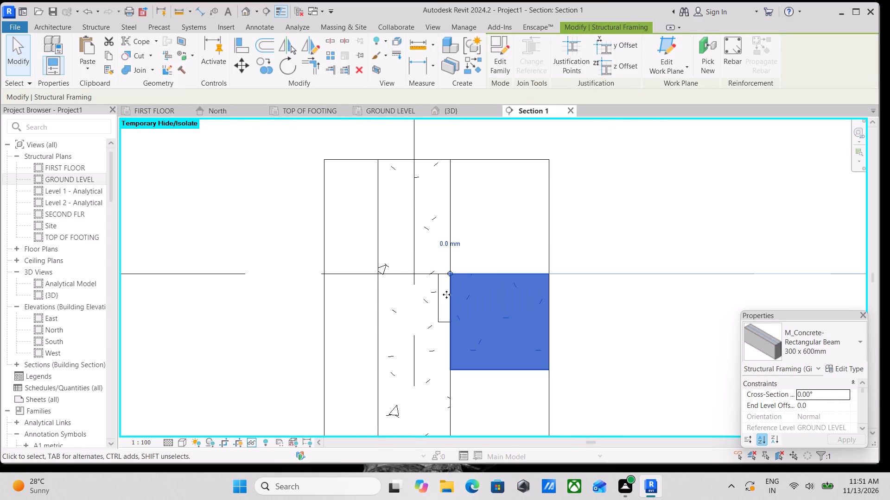
pyautogui.click(439, 301)
pyautogui.scroll(3, 439, 301)
pyautogui.scroll(-2, 439, 301)
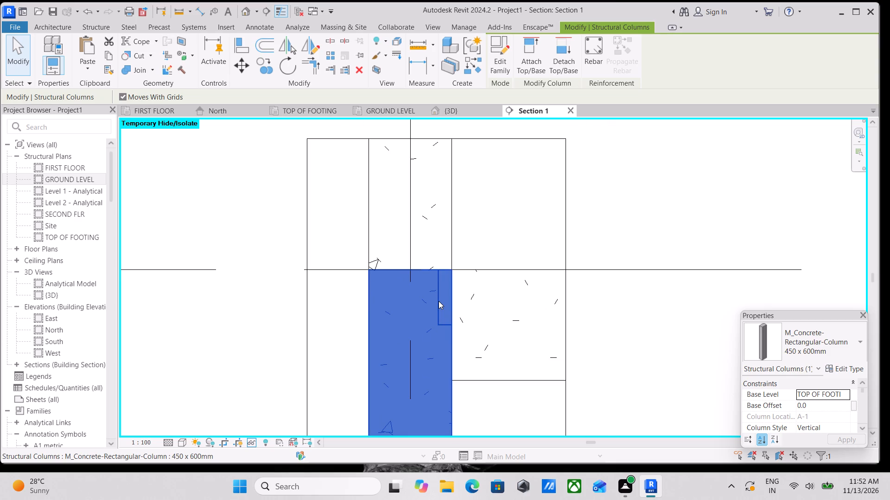
pyautogui.scroll(2, 439, 301)
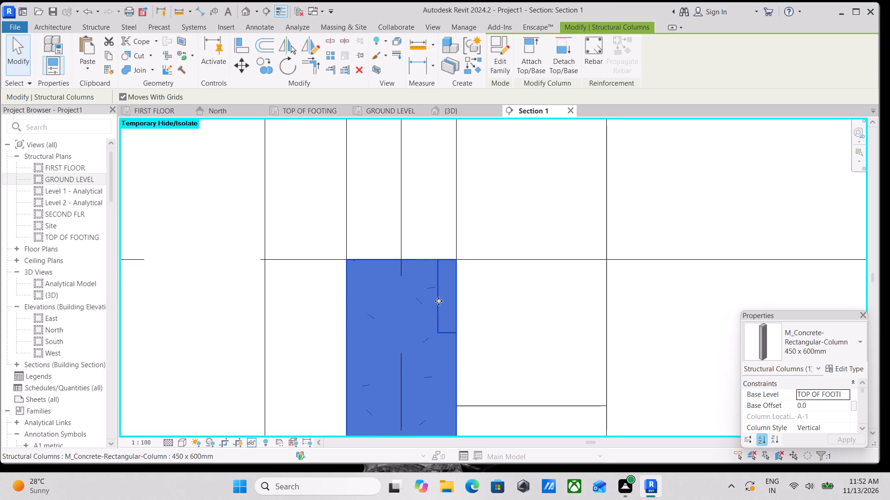
pyautogui.scroll(-2, 439, 301)
pyautogui.press('Escape')
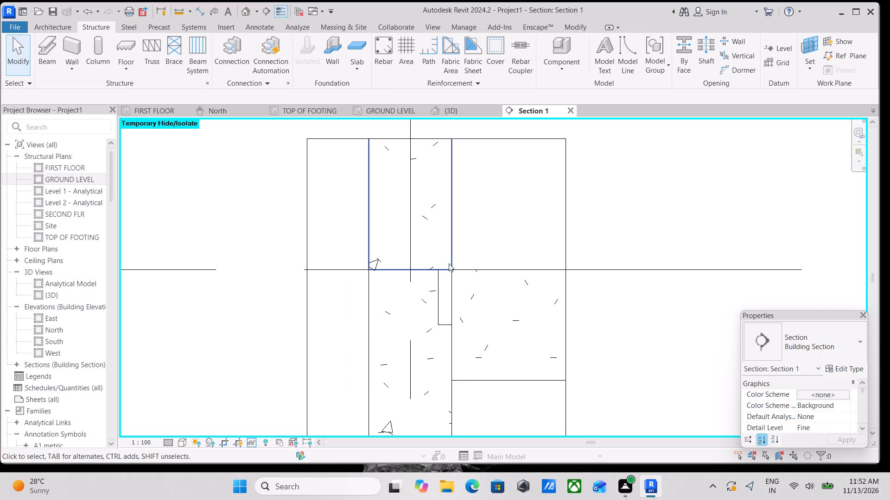
pyautogui.scroll(3, 438, 283)
pyautogui.moveTo(415, 286); pyautogui.dragTo(419, 323, button='middle')
pyautogui.scroll(-3, 424, 306)
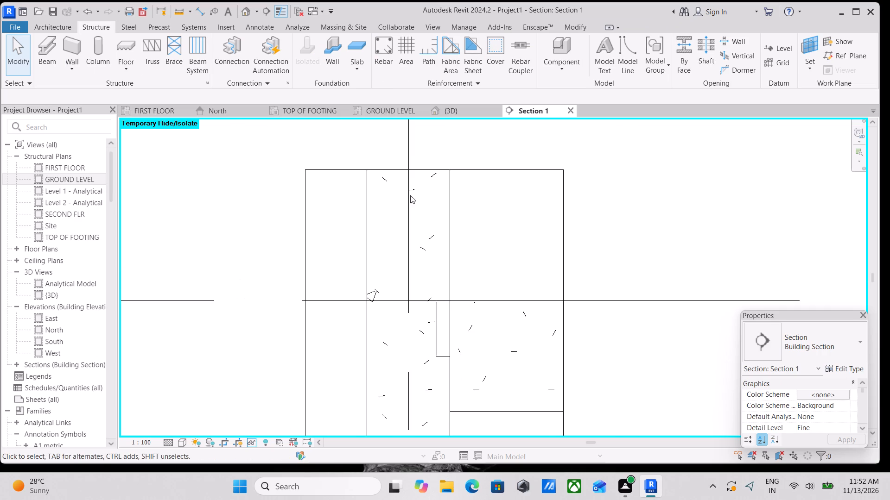
# Place a single 13M tie of shape M_T1 in the A/1 column below GROUND LEVEL, just beneath the notch beside the ground beam.
pyautogui.click(376, 65)
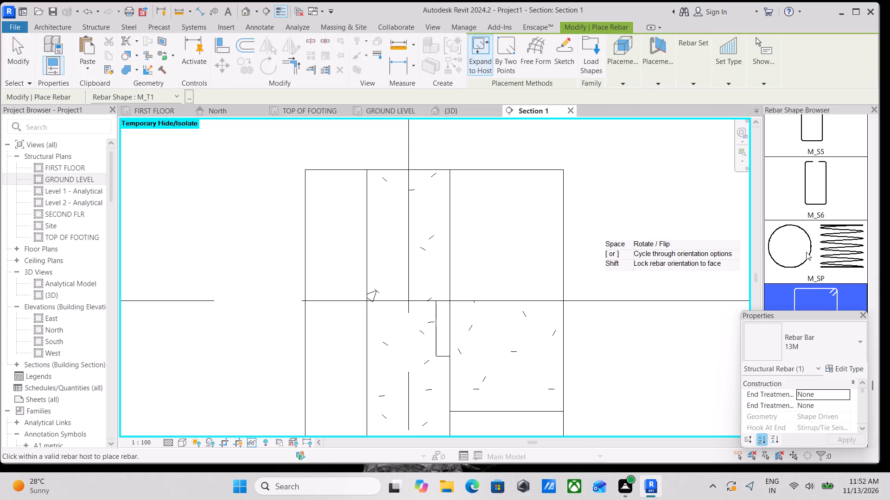
pyautogui.scroll(1, 395, 319)
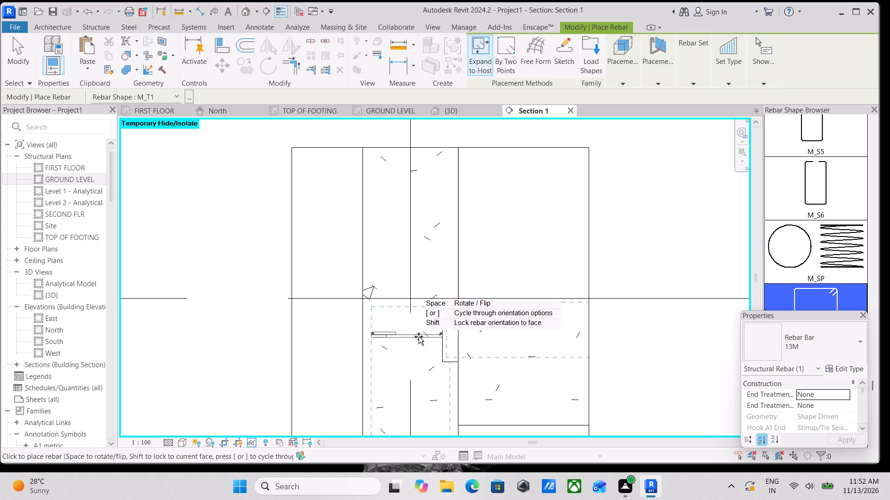
pyautogui.moveTo(418, 348); pyautogui.dragTo(427, 193, button='middle')
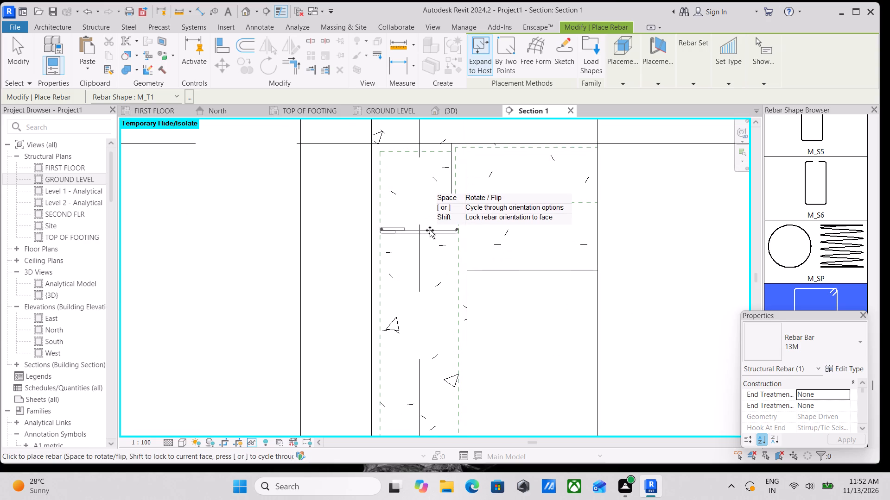
pyautogui.click(430, 230)
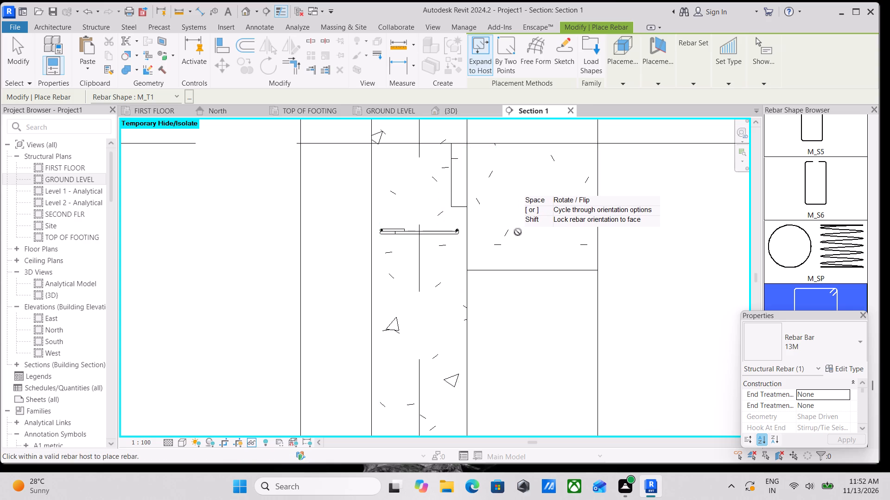
pyautogui.scroll(2, 462, 246)
pyautogui.scroll(2, 261, 255)
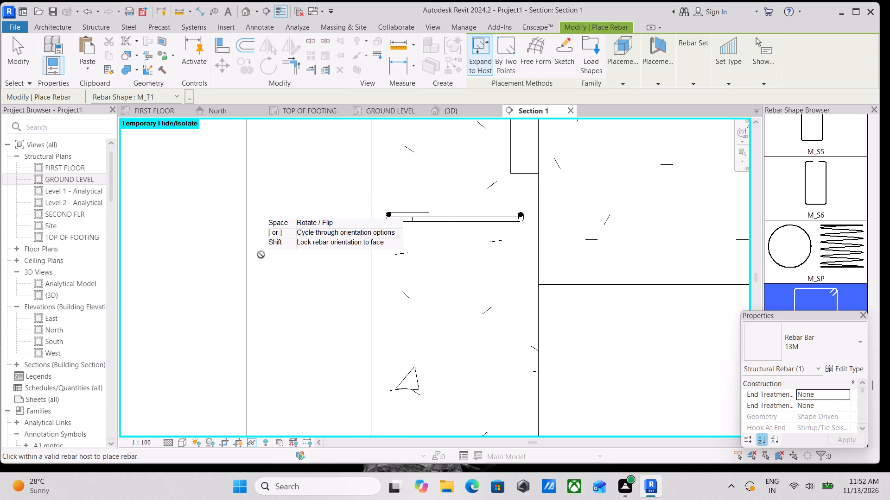
pyautogui.press('Escape')
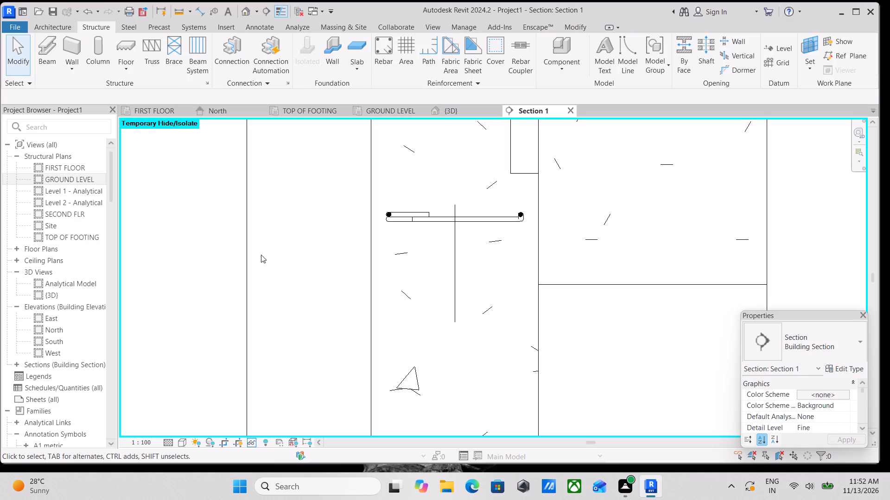
# Open the tie's sketch in the GROUND LEVEL structural plan, check its outline within the A/1 column, and finish without edits.
pyautogui.doubleClick(420, 212)
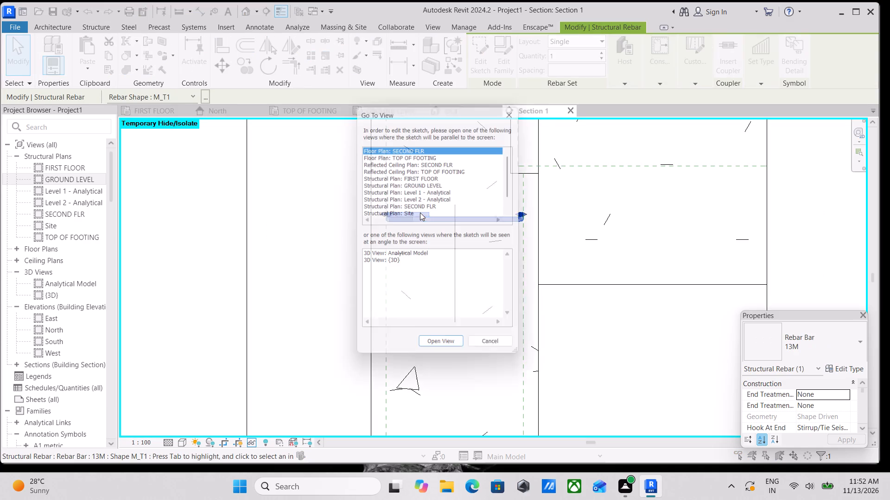
pyautogui.click(410, 181)
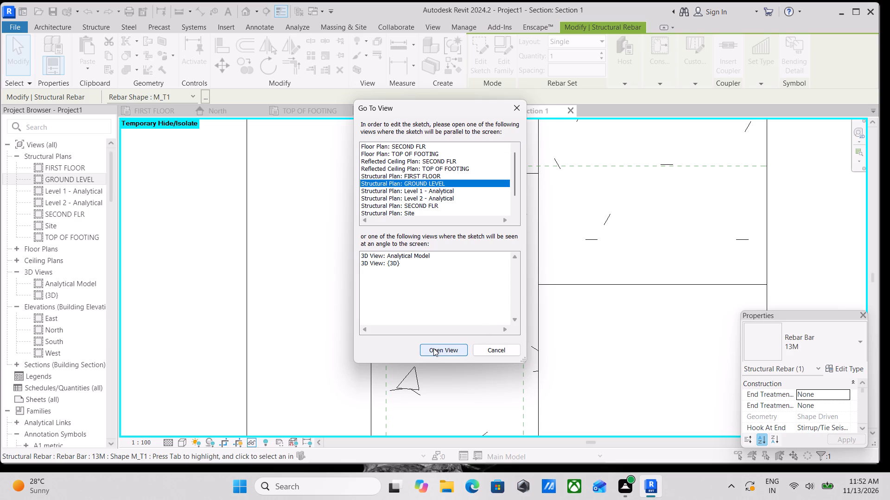
pyautogui.click(433, 348)
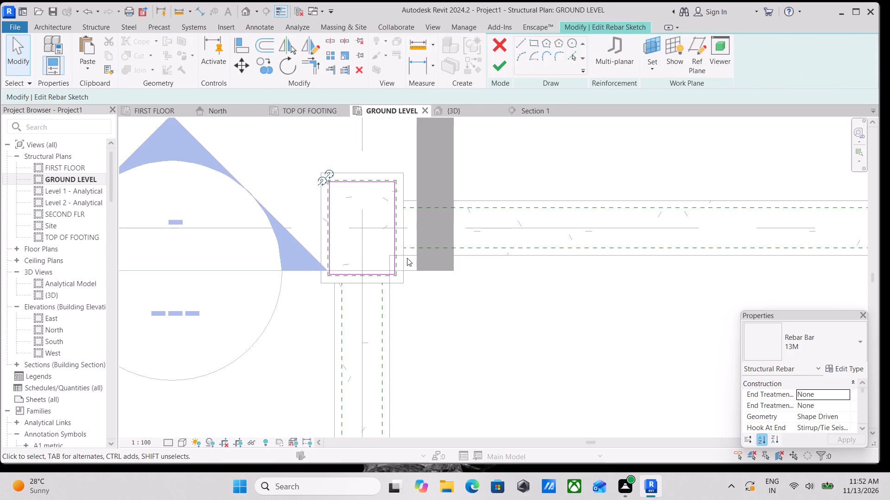
pyautogui.scroll(-2, 407, 258)
pyautogui.moveTo(550, 297); pyautogui.dragTo(520, 357, button='middle')
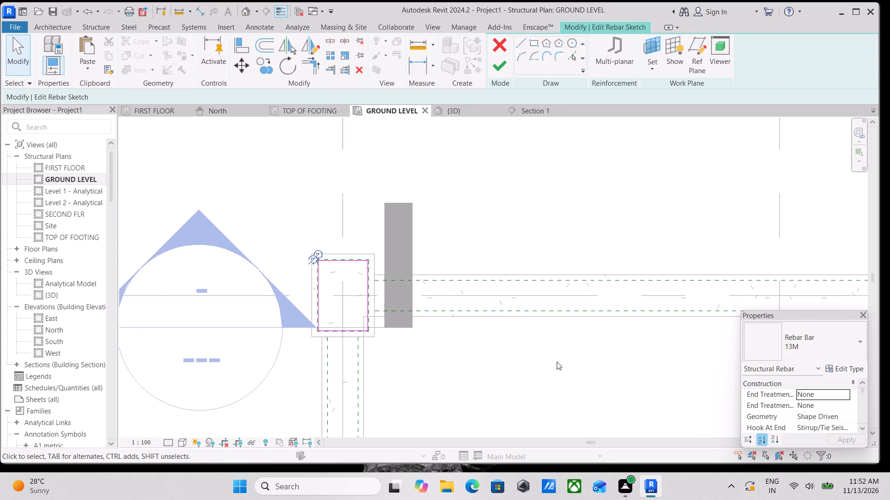
pyautogui.scroll(2, 423, 318)
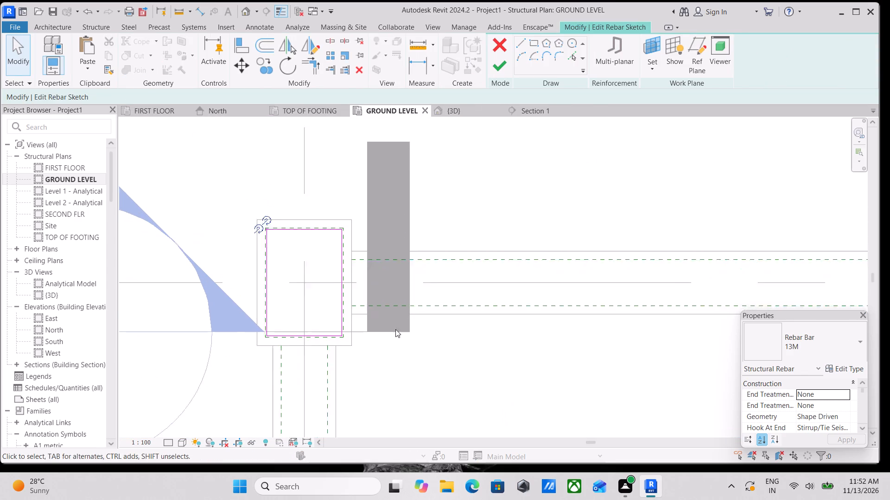
pyautogui.scroll(2, 395, 329)
pyautogui.click(493, 65)
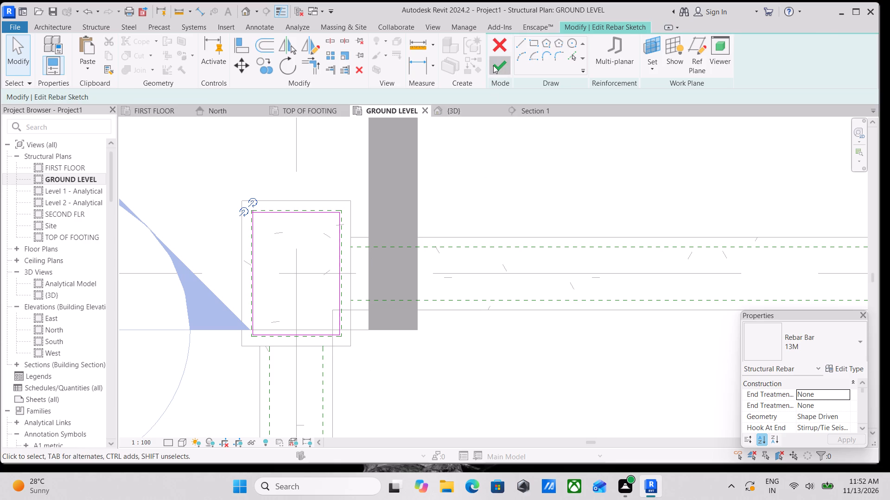
# Set the GROUND LEVEL structural plan's detail level to Fine.
pyautogui.click(184, 442)
pyautogui.click(171, 442)
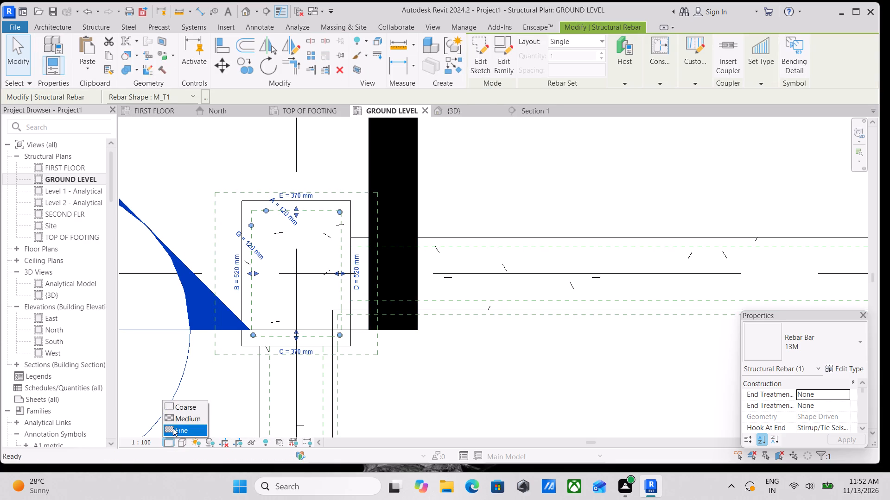
pyautogui.click(173, 428)
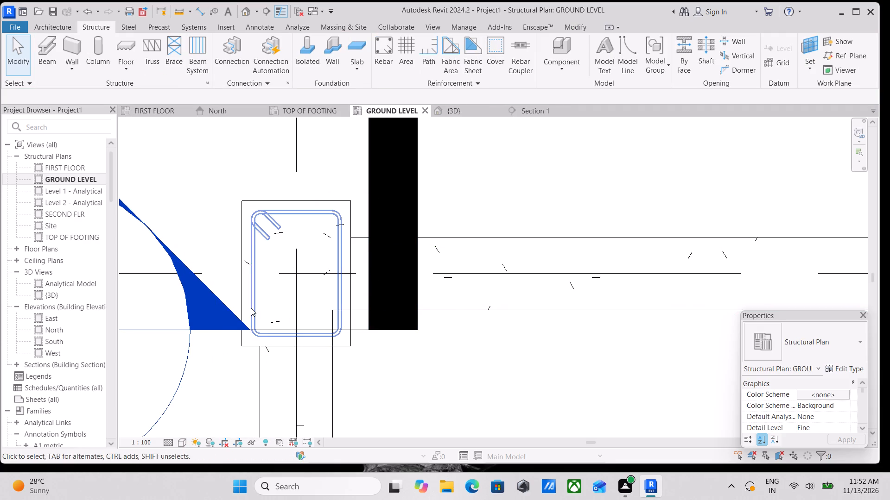
pyautogui.moveTo(251, 308); pyautogui.dragTo(262, 344, button='middle')
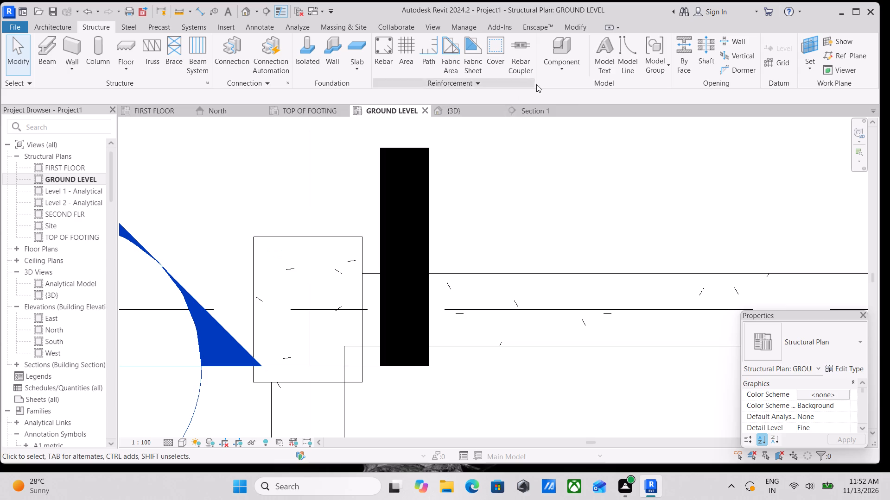
# In Section 1, place a single vertical 13M straight bar, shape M_00, parallel to the work plane near the lower A/1 column's outer face.
pyautogui.click(540, 109)
pyautogui.moveTo(444, 277); pyautogui.dragTo(375, 310, button='middle')
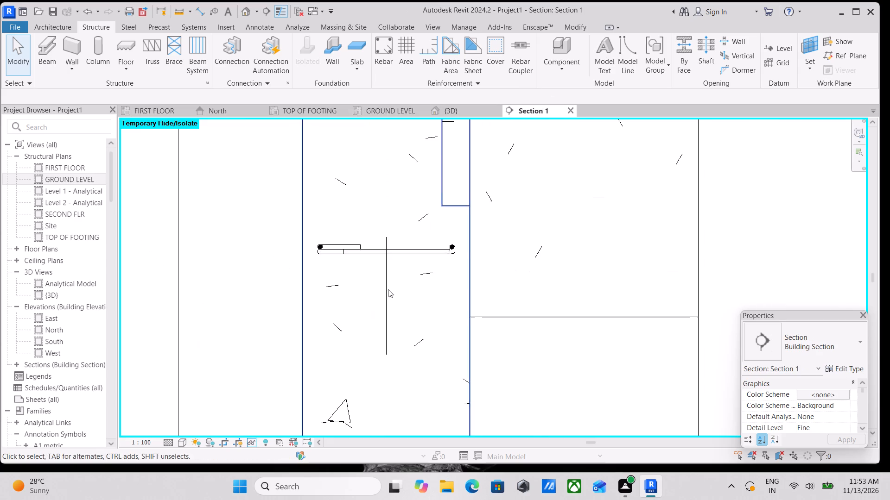
pyautogui.moveTo(369, 200); pyautogui.dragTo(455, 200, button='middle')
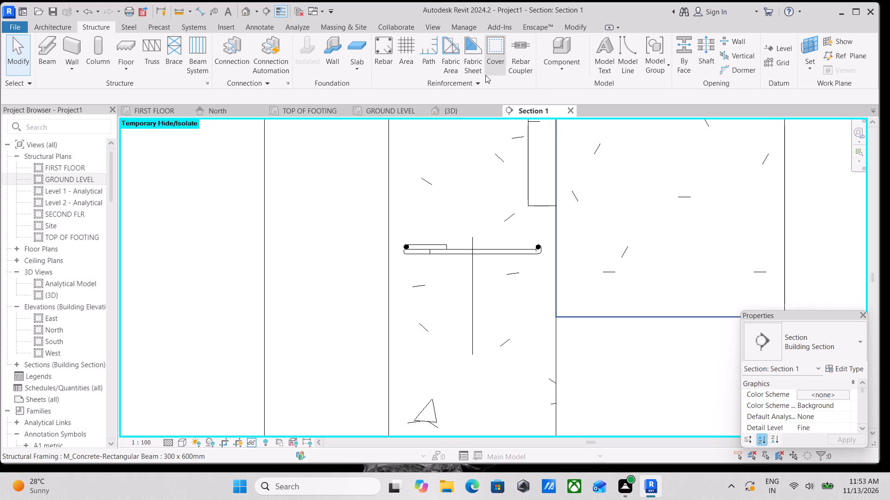
pyautogui.click(393, 60)
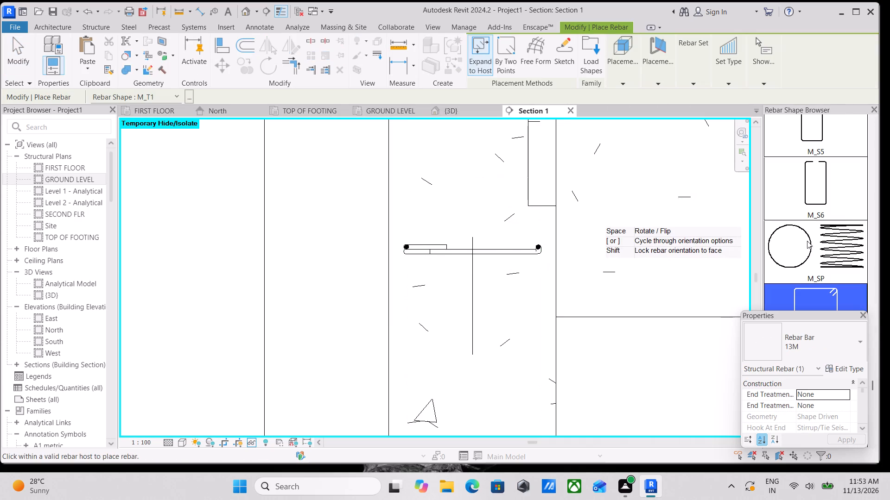
pyautogui.scroll(19, 840, 210)
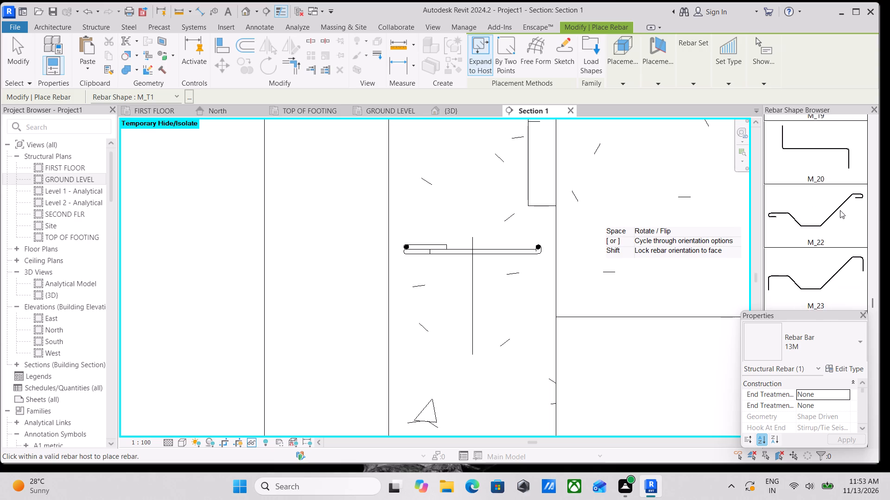
pyautogui.scroll(20, 840, 210)
pyautogui.scroll(13, 840, 210)
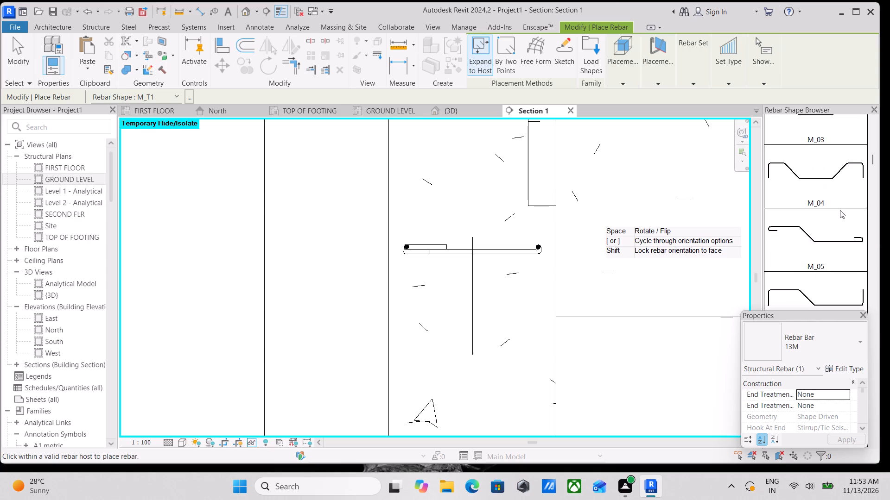
pyautogui.scroll(15, 840, 210)
pyautogui.click(811, 143)
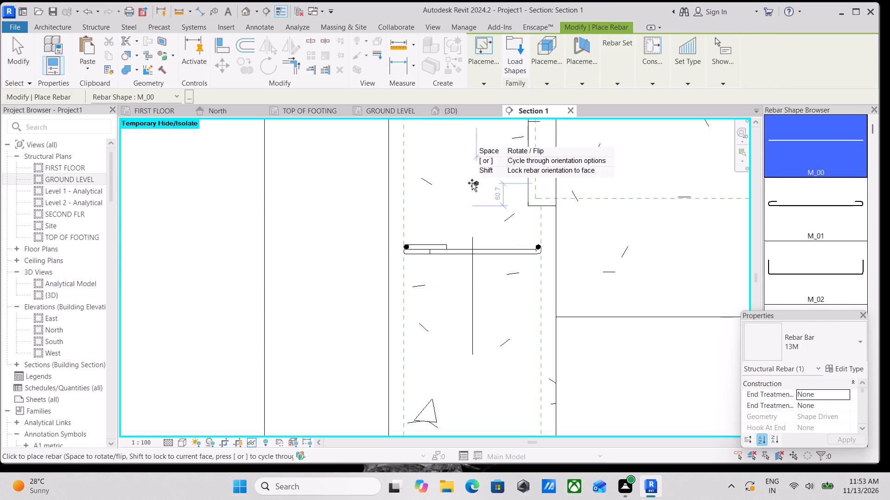
pyautogui.click(584, 79)
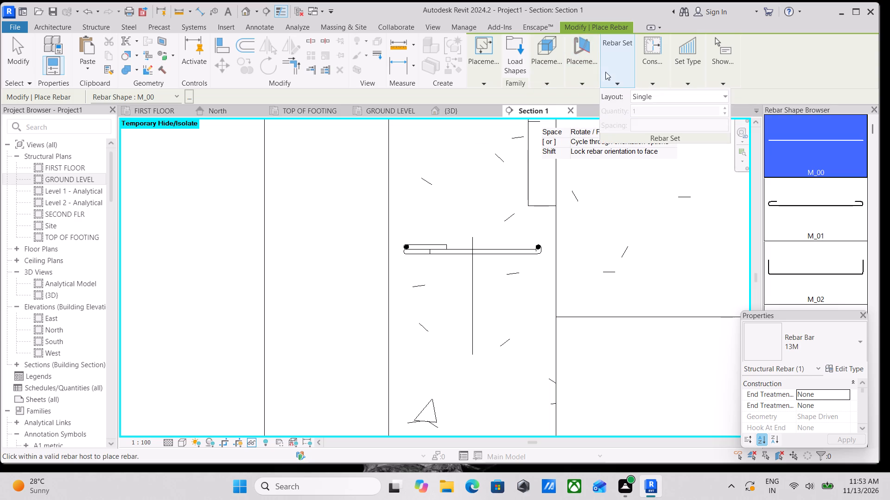
pyautogui.click(614, 77)
pyautogui.scroll(4, 478, 329)
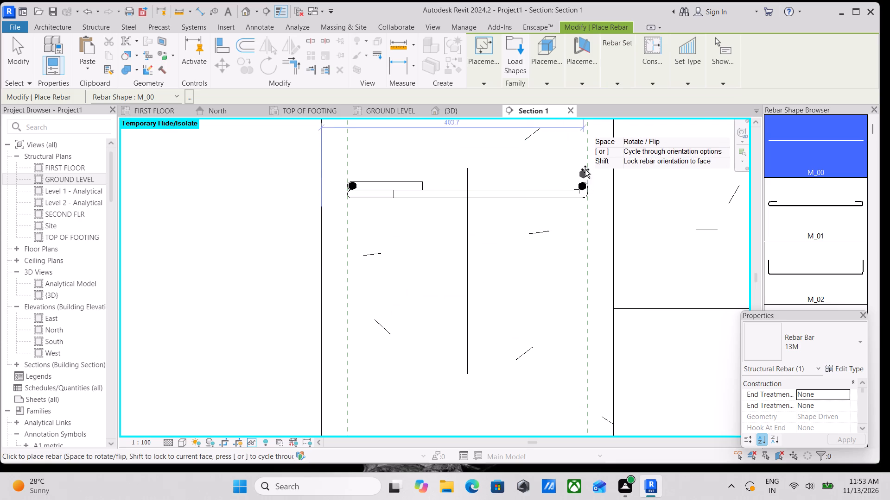
pyautogui.click(615, 77)
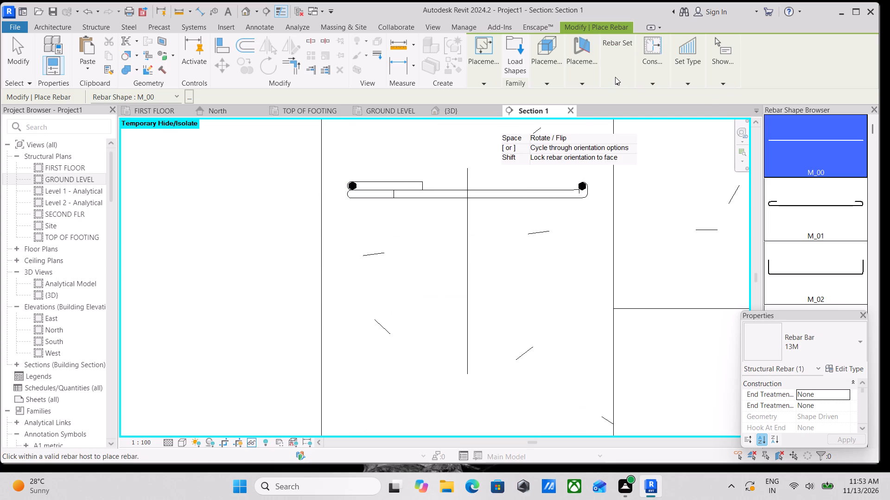
pyautogui.click(615, 77)
pyautogui.click(579, 79)
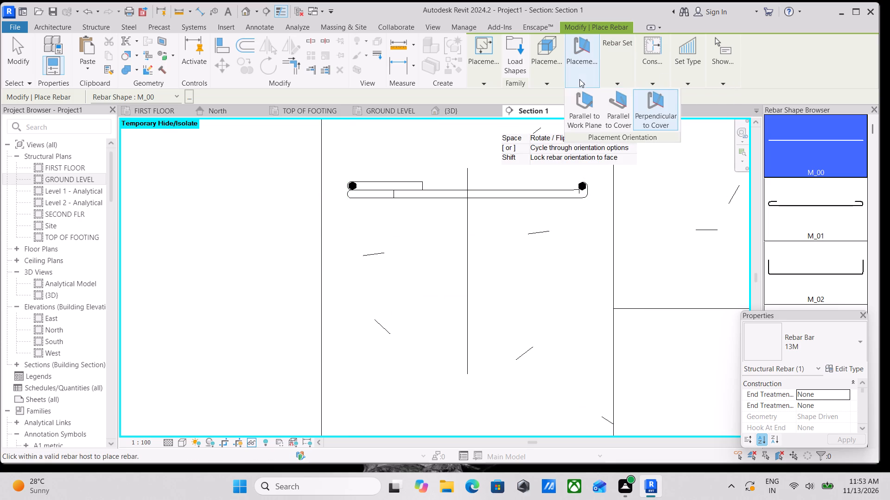
pyautogui.click(588, 120)
pyautogui.scroll(-1, 534, 219)
pyautogui.moveTo(534, 219); pyautogui.dragTo(549, 191, button='middle')
pyautogui.scroll(-1, 549, 191)
pyautogui.scroll(1, 549, 191)
pyautogui.scroll(-11, 549, 191)
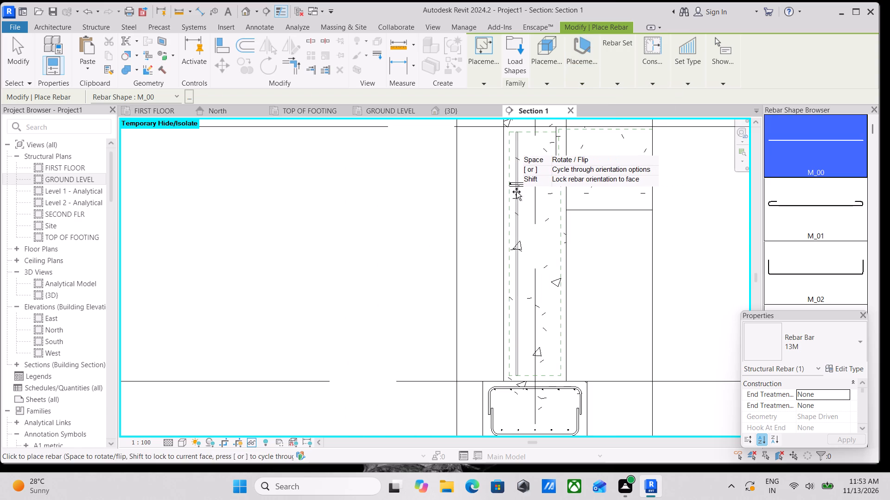
pyautogui.scroll(4, 516, 192)
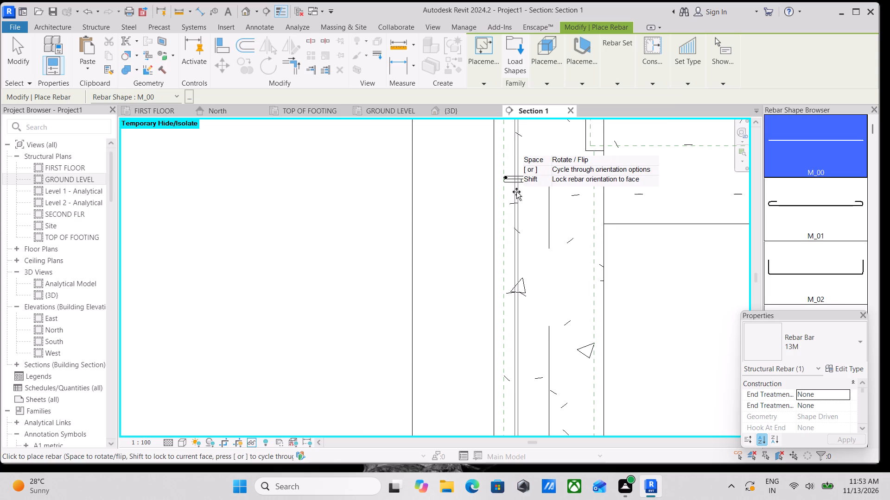
pyautogui.click(516, 192)
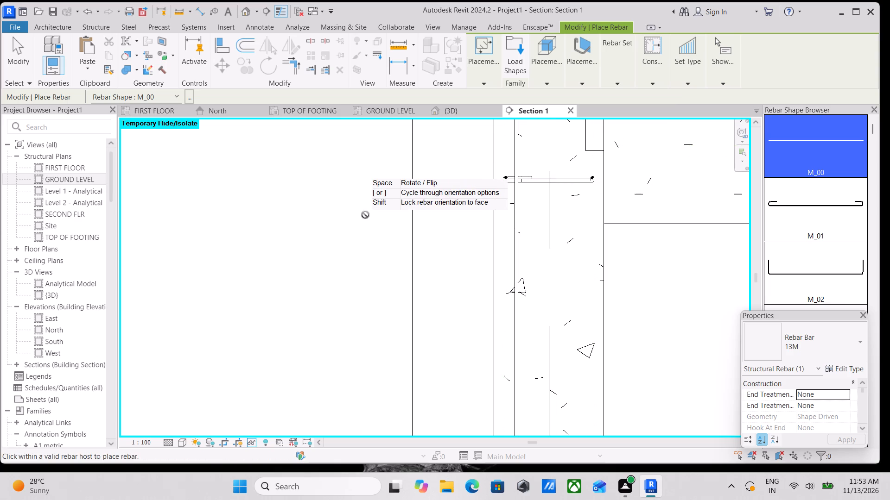
pyautogui.press('Escape')
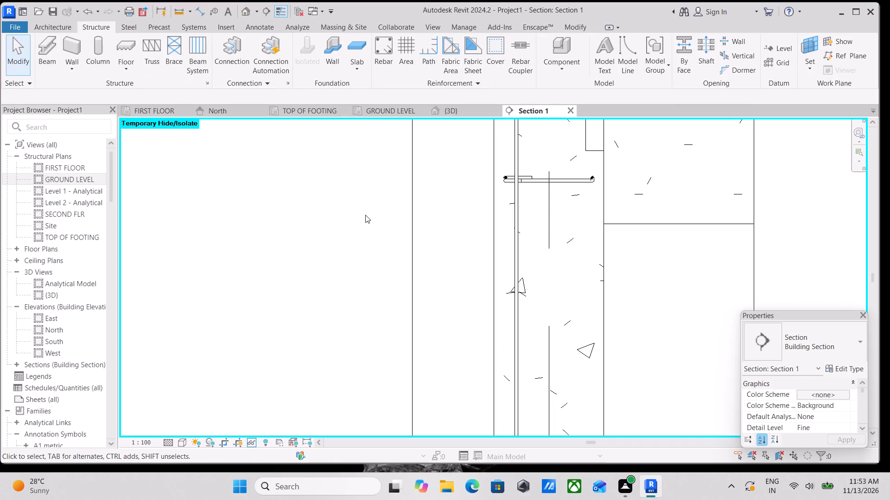
# Make the vertical bar in the lower A/1 column show unobscured in the {3D} view as well.
pyautogui.moveTo(520, 222); pyautogui.dragTo(422, 235, button='middle')
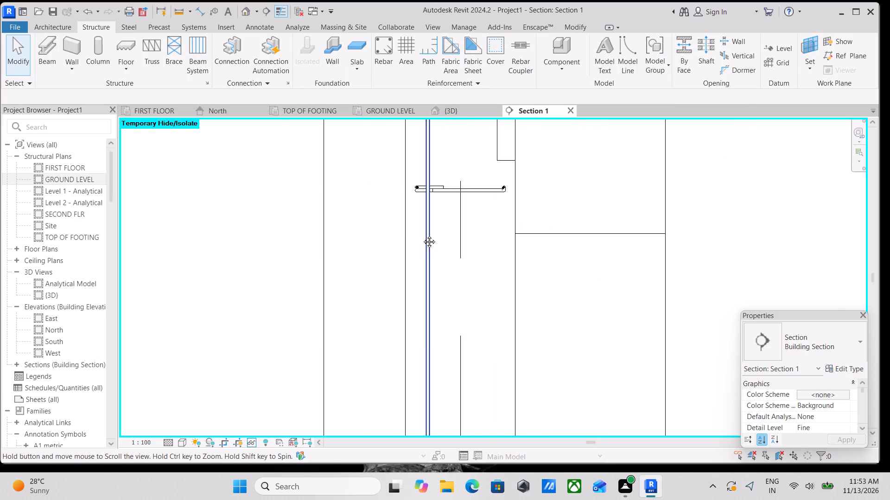
pyautogui.moveTo(422, 235); pyautogui.dragTo(387, 239, button='middle')
pyautogui.click(381, 219)
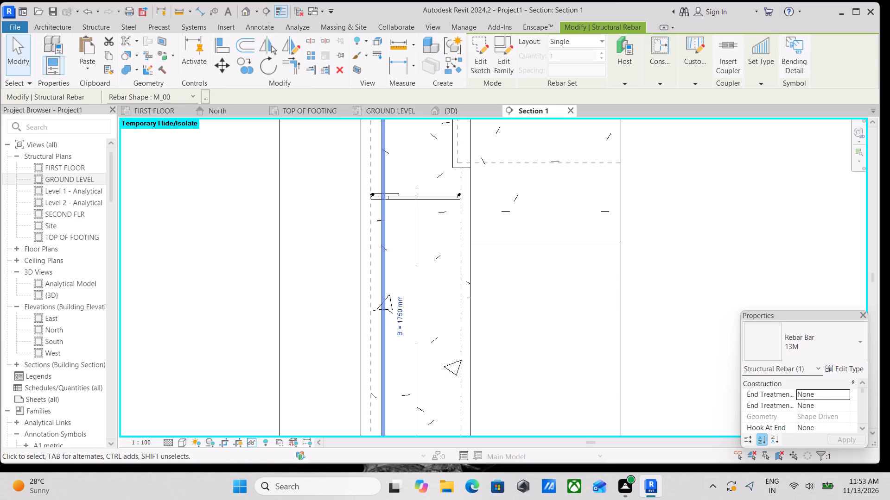
pyautogui.scroll(-4, 833, 404)
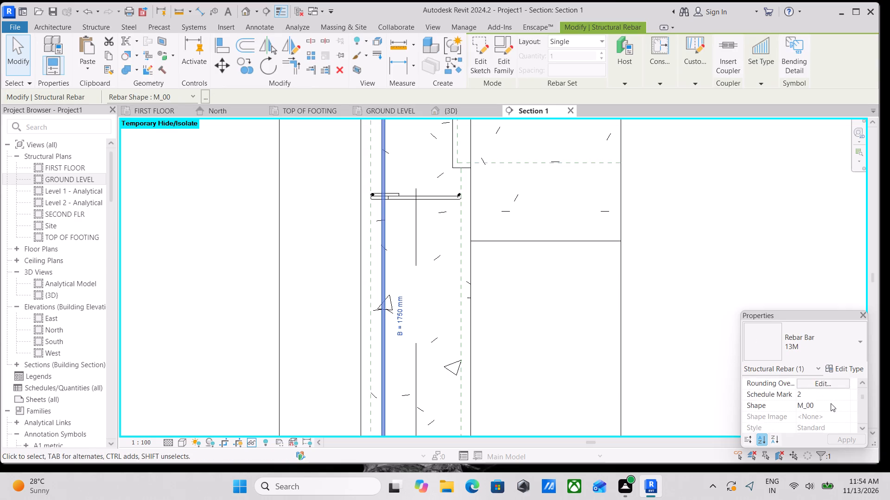
pyautogui.scroll(-3, 831, 403)
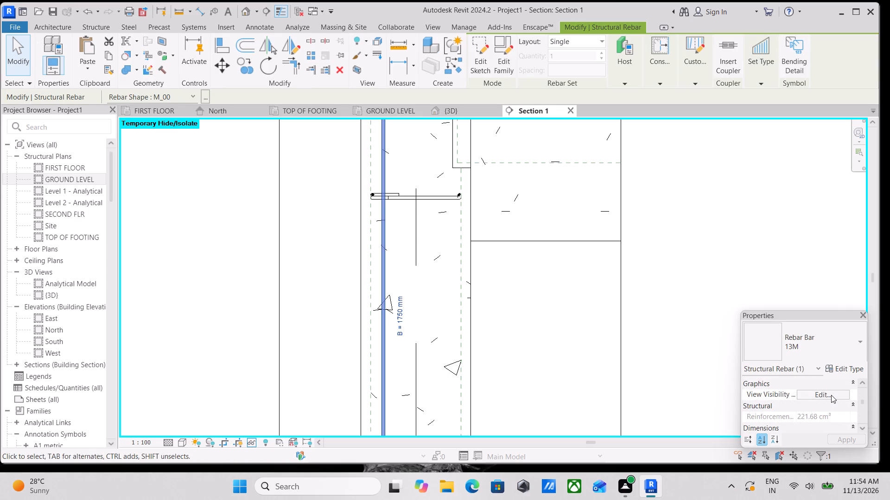
pyautogui.click(831, 394)
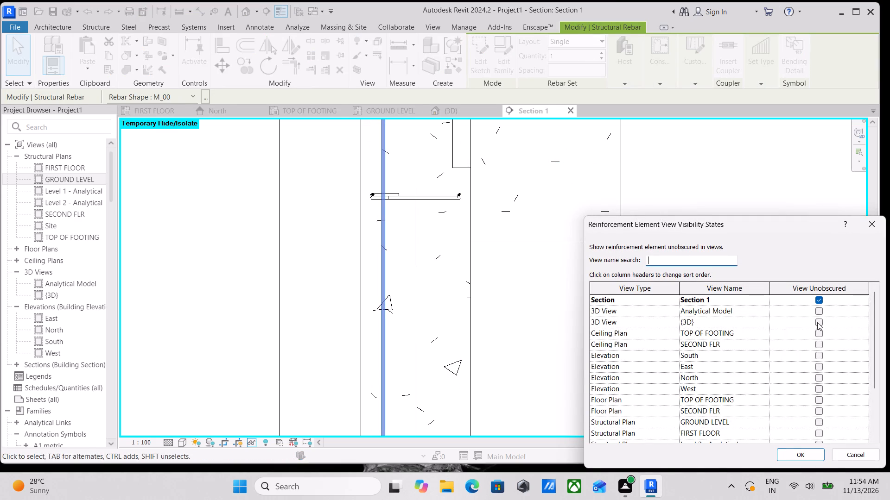
pyautogui.click(817, 321)
pyautogui.click(799, 454)
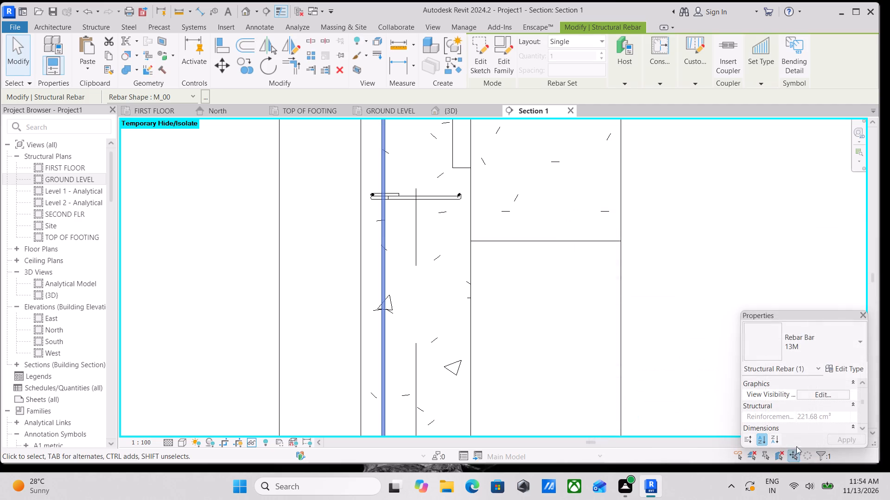
# Open the column tie's sketch in the GROUND LEVEL structural plan, check its outline, and finish without edits.
pyautogui.moveTo(448, 194); pyautogui.dragTo(449, 250, button='middle')
pyautogui.click(429, 251)
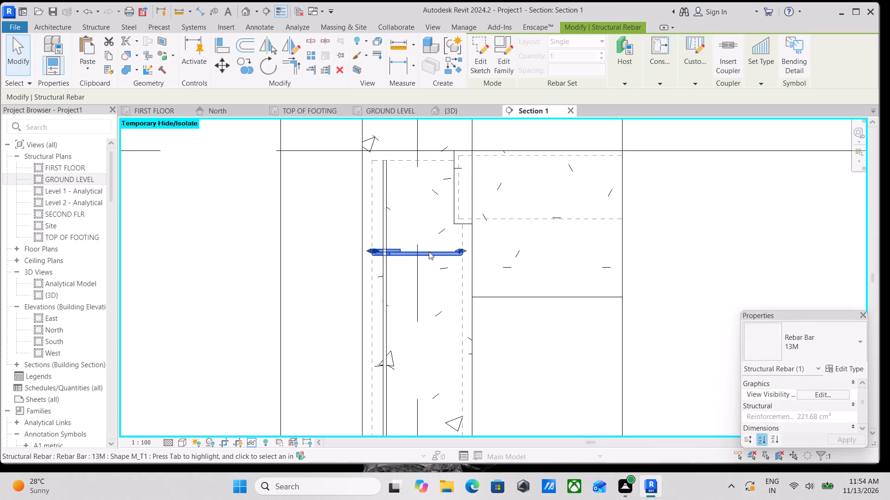
pyautogui.doubleClick(416, 255)
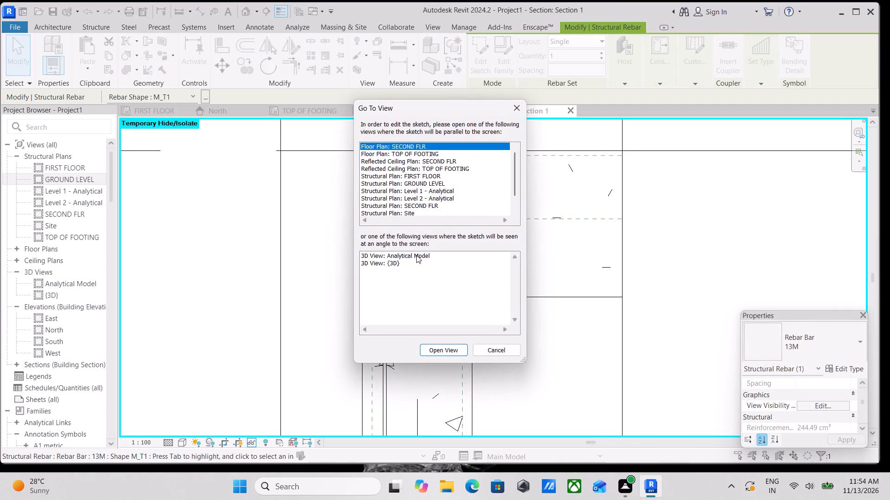
pyautogui.click(400, 180)
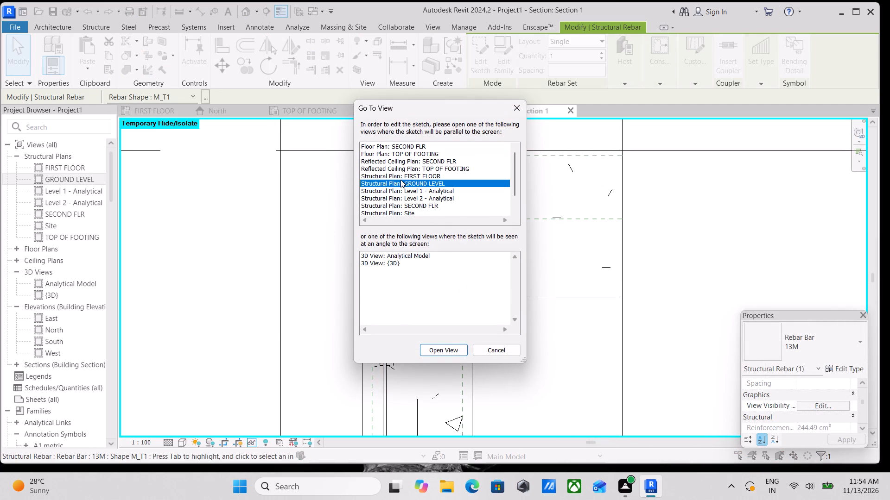
pyautogui.click(440, 349)
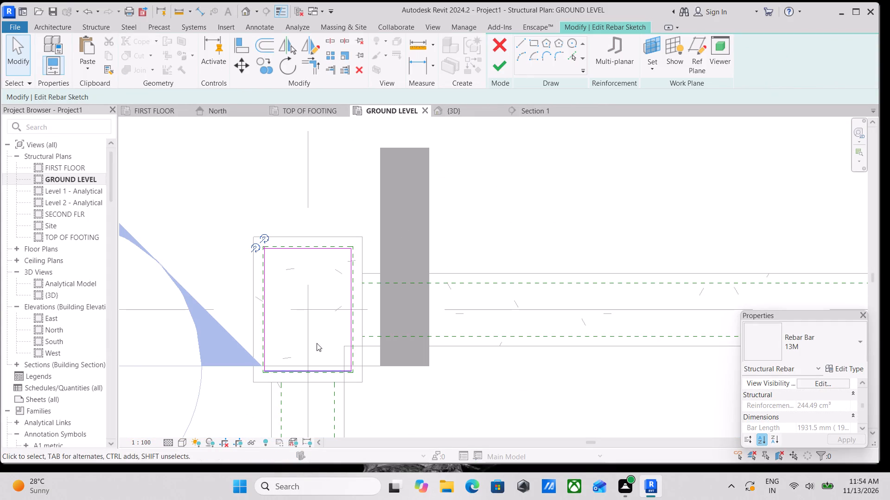
pyautogui.click(492, 64)
# Reapply the Fine detail level to the GROUND LEVEL structural plan and select the tie in the A/1 column.
pyautogui.moveTo(287, 286); pyautogui.dragTo(325, 257, button='middle')
pyautogui.click(178, 438)
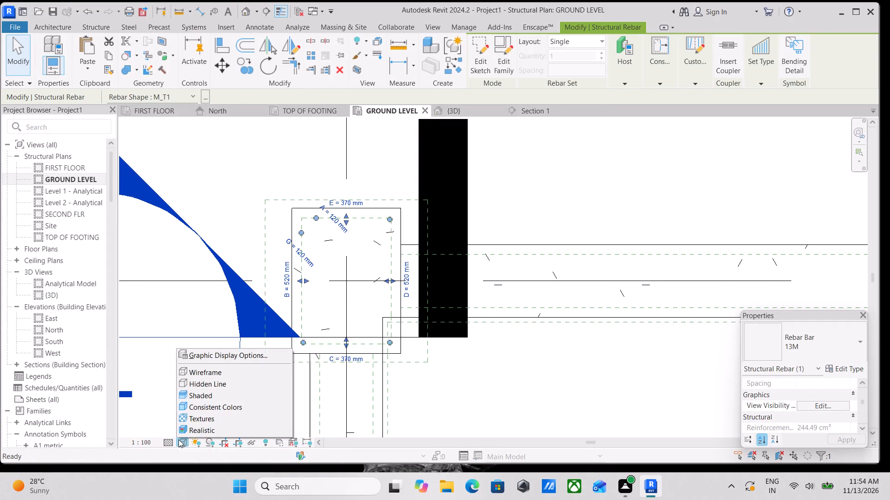
pyautogui.click(167, 440)
pyautogui.click(173, 431)
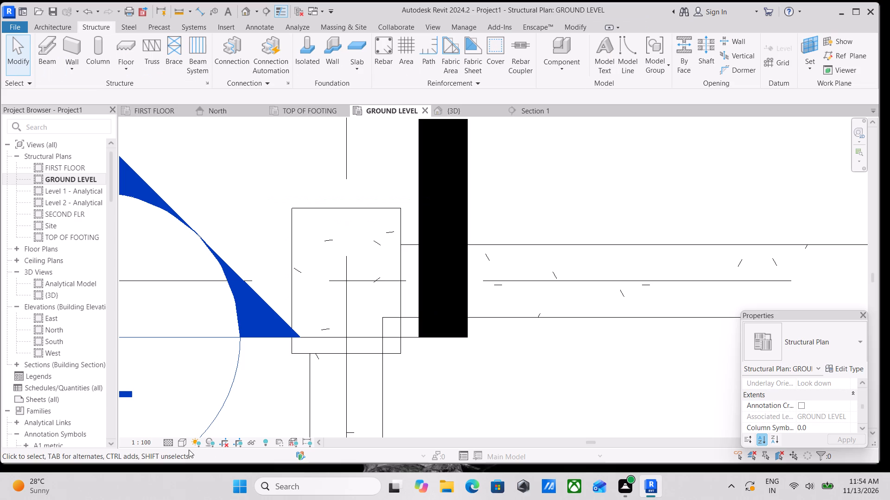
pyautogui.click(181, 441)
pyautogui.click(161, 440)
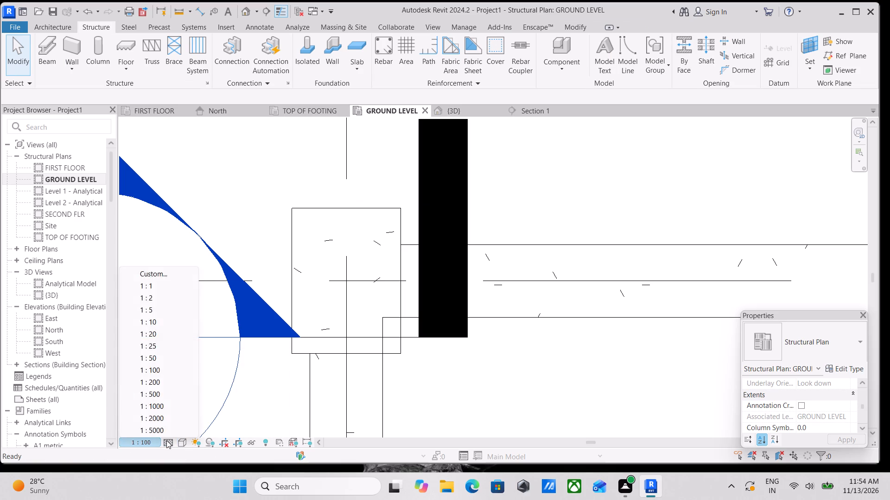
pyautogui.click(166, 440)
pyautogui.click(178, 427)
pyautogui.scroll(-2, 417, 239)
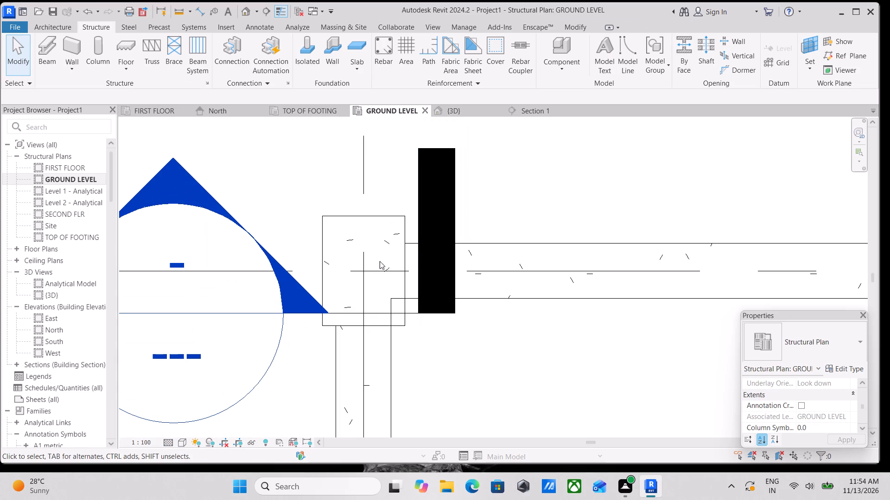
pyautogui.scroll(2, 362, 265)
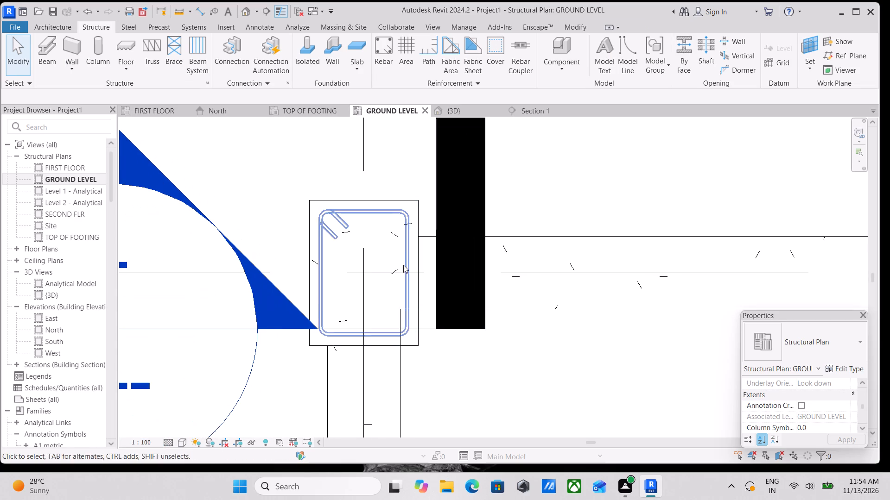
pyautogui.scroll(-3, 403, 265)
pyautogui.click(403, 265)
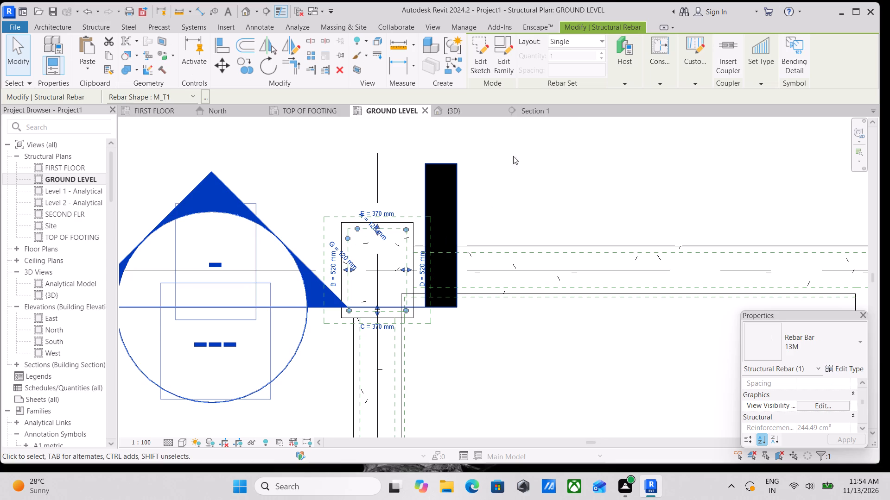
# Return to Section 1, inspect the sketch of the A/1 column's vertical bar, and leave it without edits.
pyautogui.click(522, 102)
pyautogui.click(526, 112)
pyautogui.scroll(-3, 479, 262)
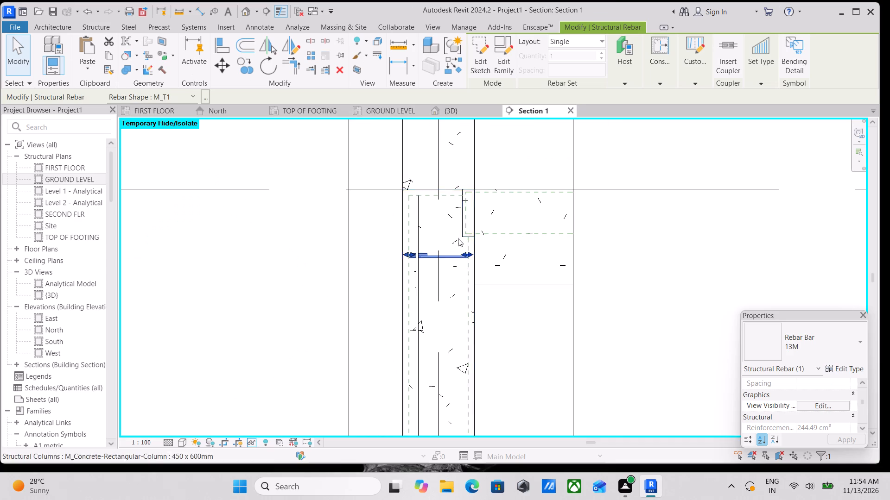
pyautogui.doubleClick(421, 229)
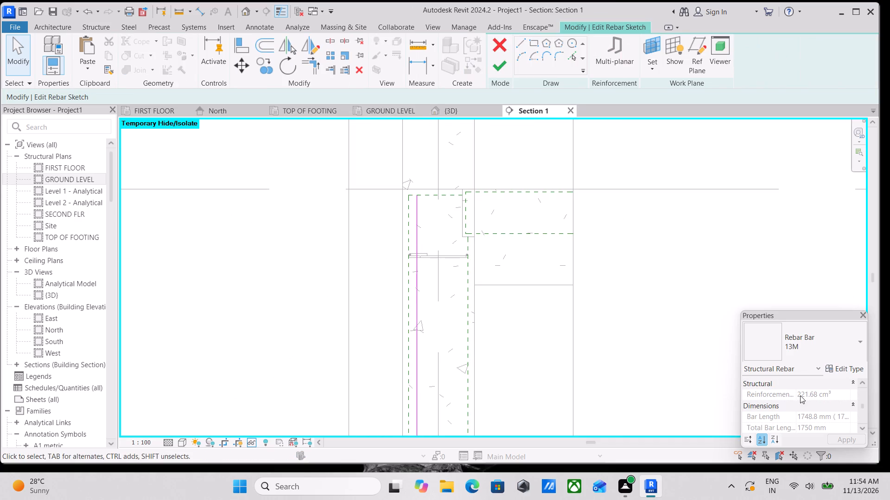
pyautogui.click(490, 62)
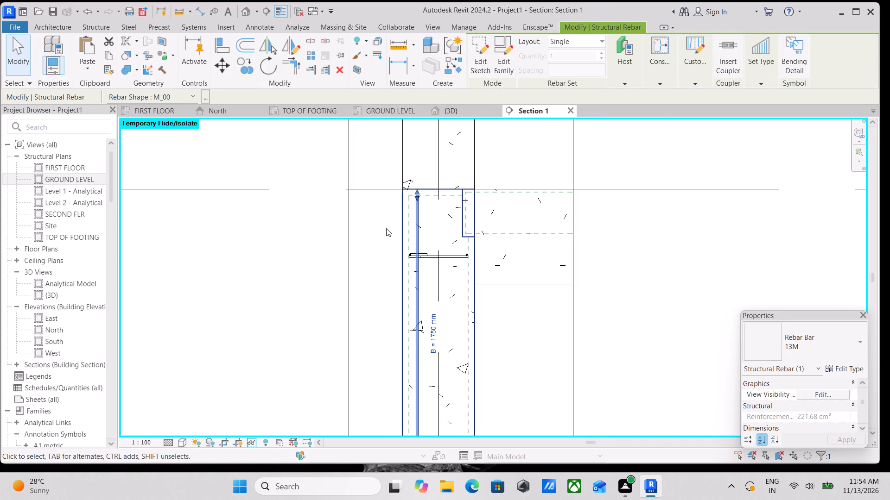
# Review which views show the A/1 column's vertical bar unobscured, leaving the visibility settings as they are.
pyautogui.scroll(-2, 388, 230)
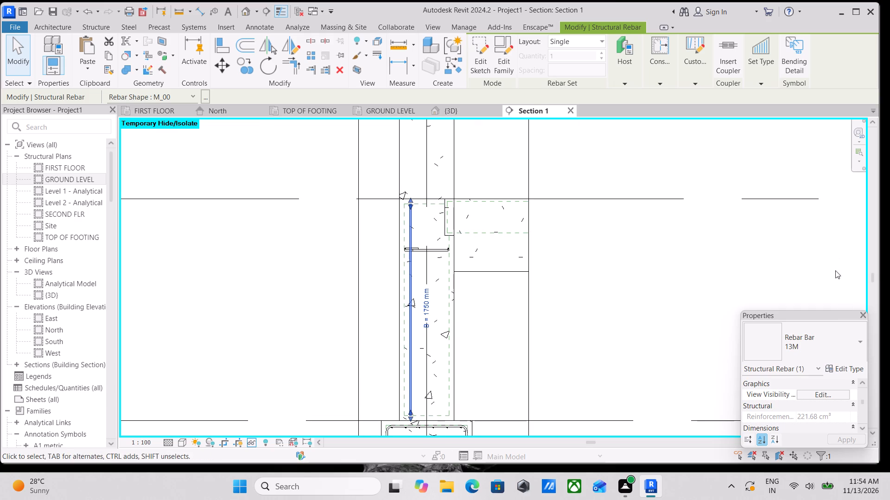
pyautogui.click(827, 394)
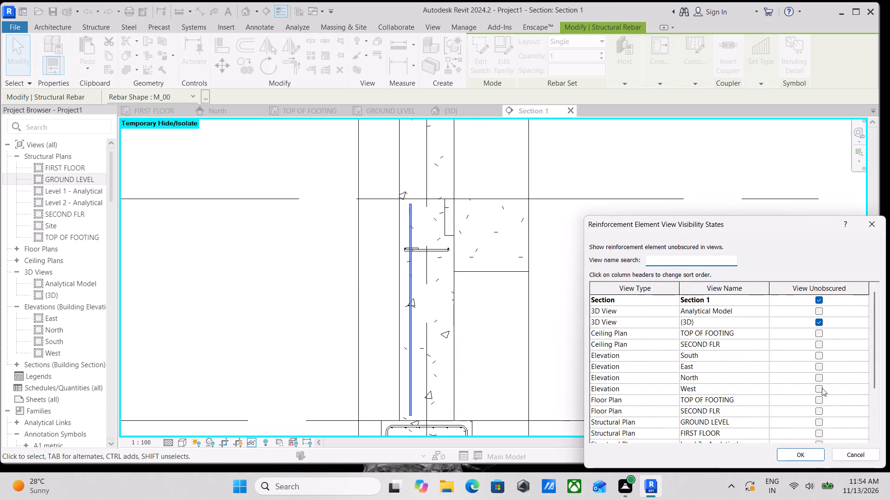
pyautogui.click(810, 451)
# Examine the A/1 column's vertical bar within the frame in the {3D} view from the right-back, back, back-left and left-front directions.
pyautogui.scroll(-3, 560, 244)
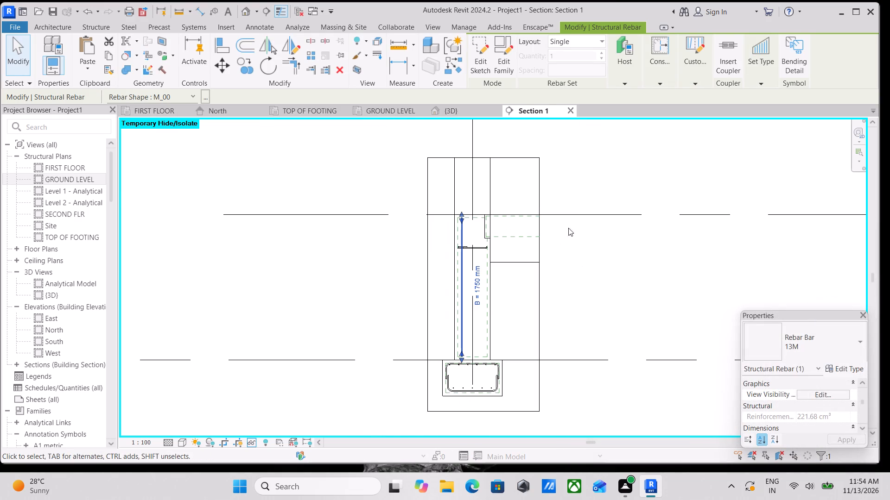
pyautogui.click(451, 106)
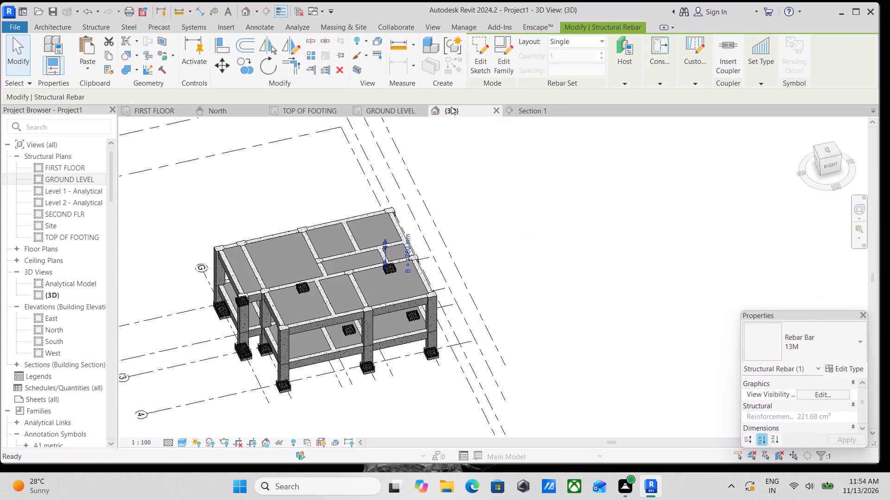
pyautogui.moveTo(498, 276); pyautogui.dragTo(441, 306, button='middle')
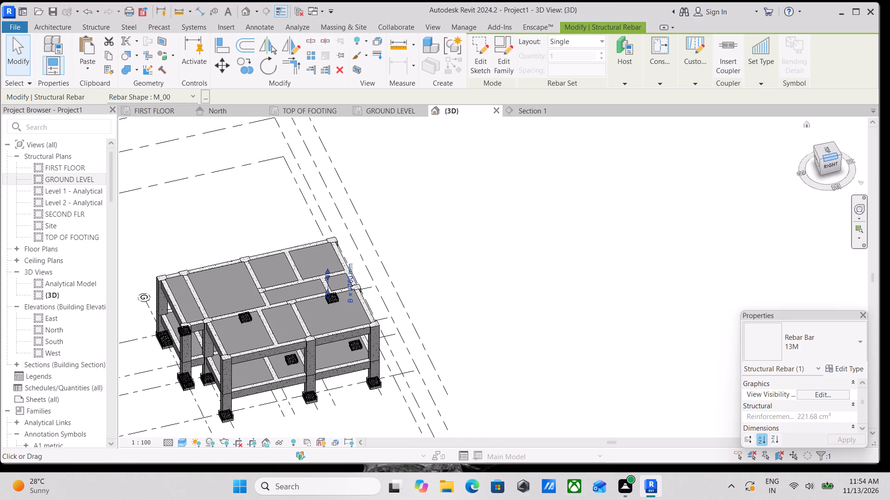
pyautogui.click(839, 153)
pyautogui.scroll(-1, 550, 320)
pyautogui.moveTo(550, 320); pyautogui.dragTo(544, 325, button='middle')
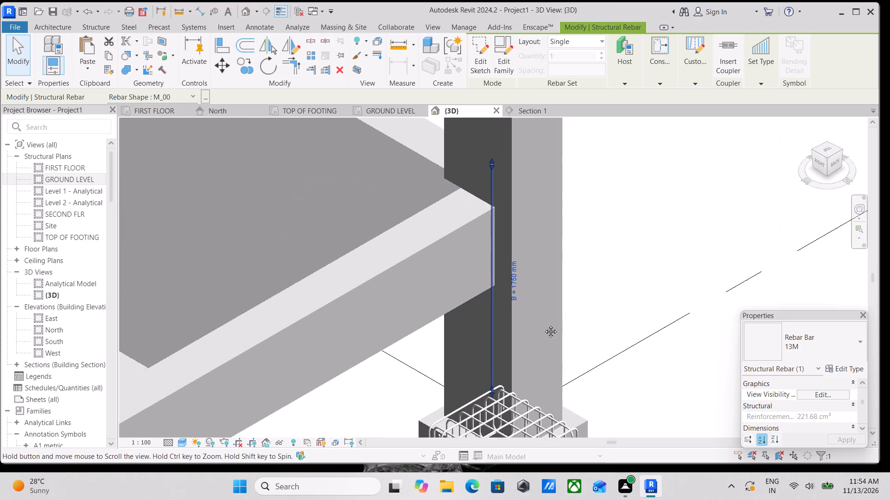
pyautogui.moveTo(544, 325); pyautogui.dragTo(537, 328, button='middle')
pyautogui.scroll(1, 537, 328)
pyautogui.scroll(-6, 537, 328)
pyautogui.moveTo(434, 341); pyautogui.dragTo(318, 344, button='middle')
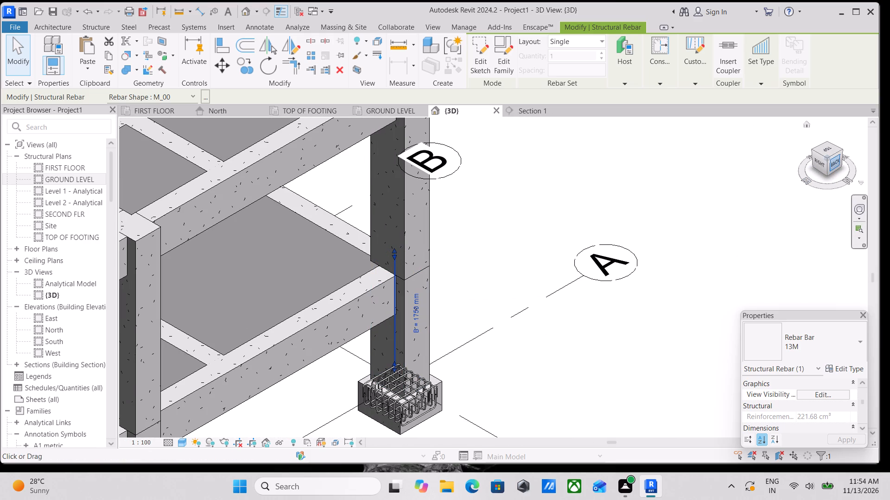
pyautogui.click(834, 163)
pyautogui.scroll(-3, 566, 275)
pyautogui.moveTo(561, 279); pyautogui.dragTo(512, 313, button='middle')
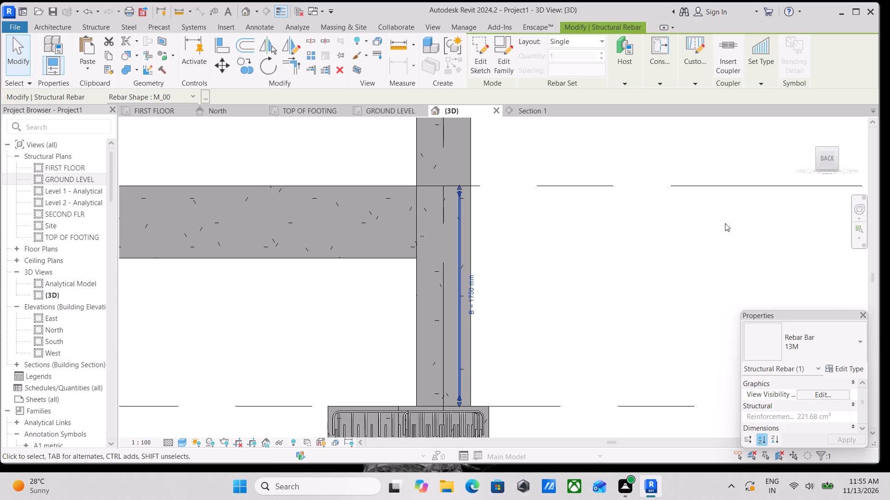
pyautogui.click(836, 156)
pyautogui.scroll(-8, 581, 315)
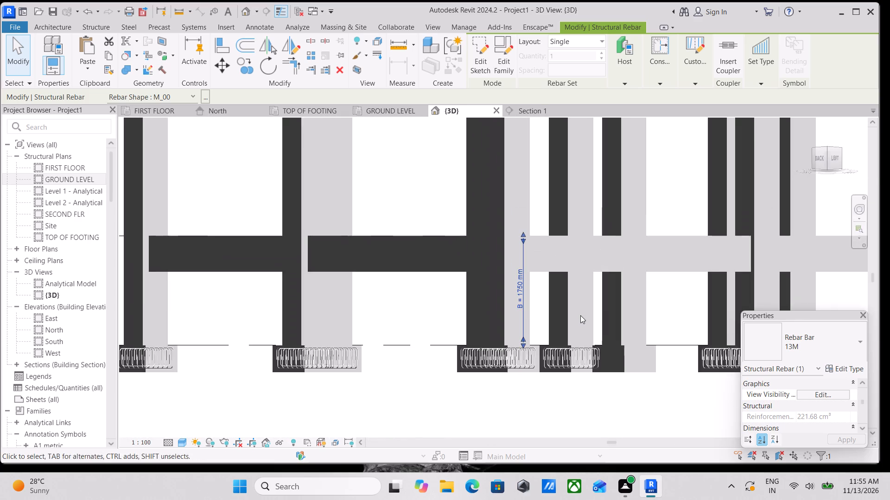
pyautogui.moveTo(580, 315); pyautogui.dragTo(369, 369, button='middle')
pyautogui.scroll(-7, 369, 369)
pyautogui.scroll(1, 284, 380)
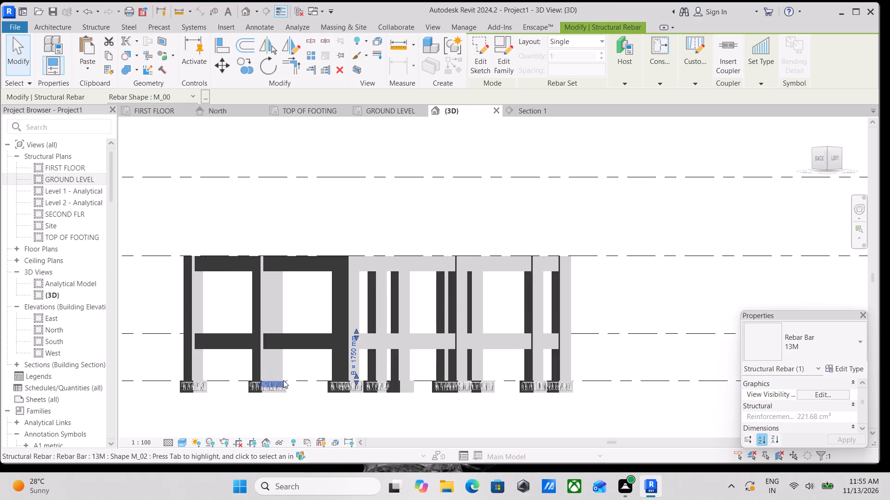
pyautogui.scroll(1, 283, 380)
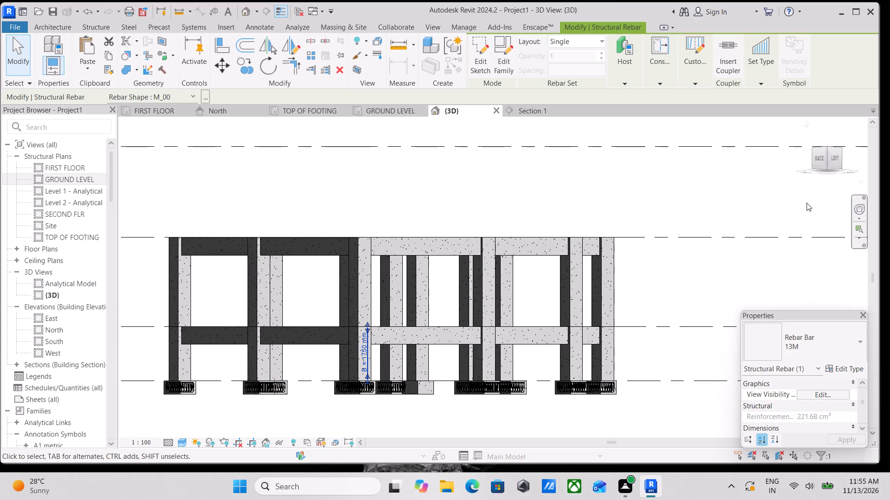
pyautogui.click(825, 150)
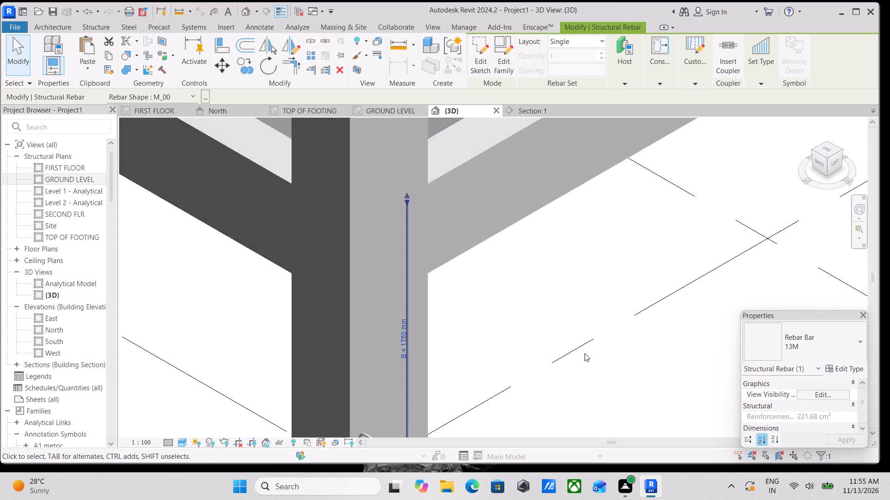
pyautogui.scroll(-10, 569, 358)
pyautogui.scroll(-1, 602, 312)
pyautogui.moveTo(602, 312); pyautogui.dragTo(358, 376, button='middle')
pyautogui.scroll(-5, 355, 371)
pyautogui.scroll(-1, 455, 318)
pyautogui.moveTo(455, 318); pyautogui.dragTo(450, 335, button='middle')
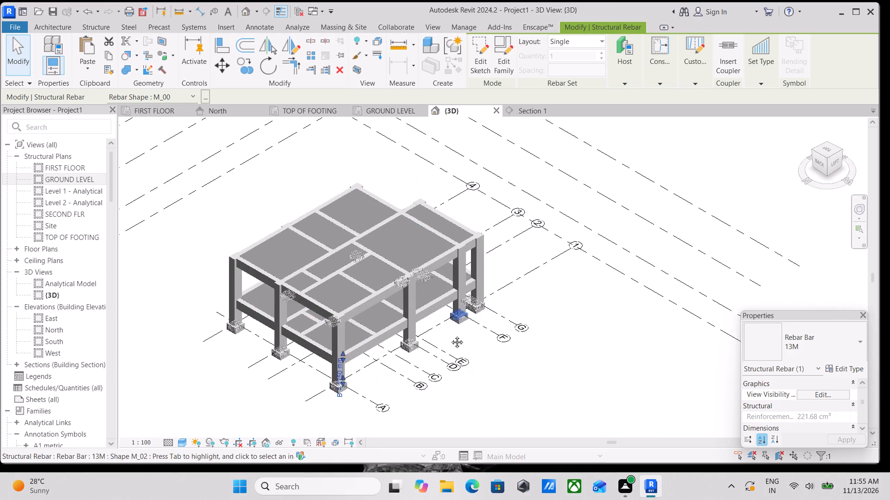
pyautogui.moveTo(450, 335); pyautogui.dragTo(441, 360, button='middle')
pyautogui.scroll(3, 484, 270)
pyautogui.scroll(-3, 392, 299)
pyautogui.moveTo(294, 337); pyautogui.dragTo(350, 330, button='middle')
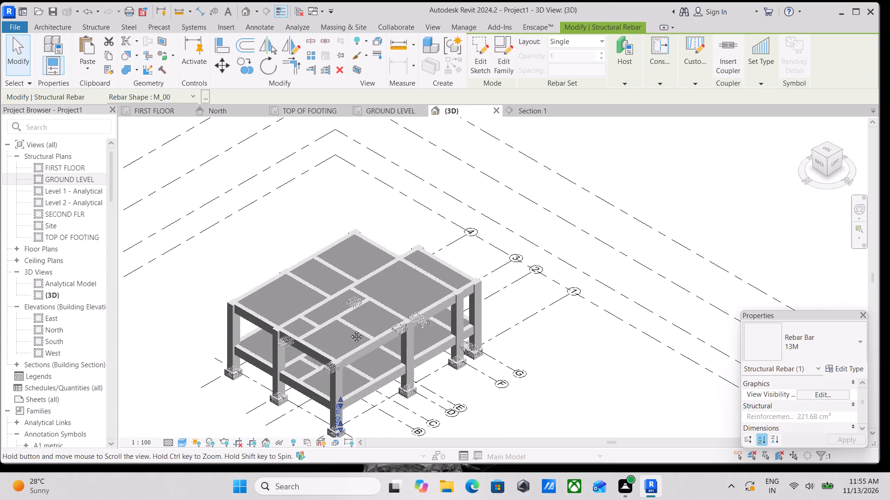
pyautogui.moveTo(350, 330); pyautogui.dragTo(371, 326, button='middle')
pyautogui.scroll(3, 536, 297)
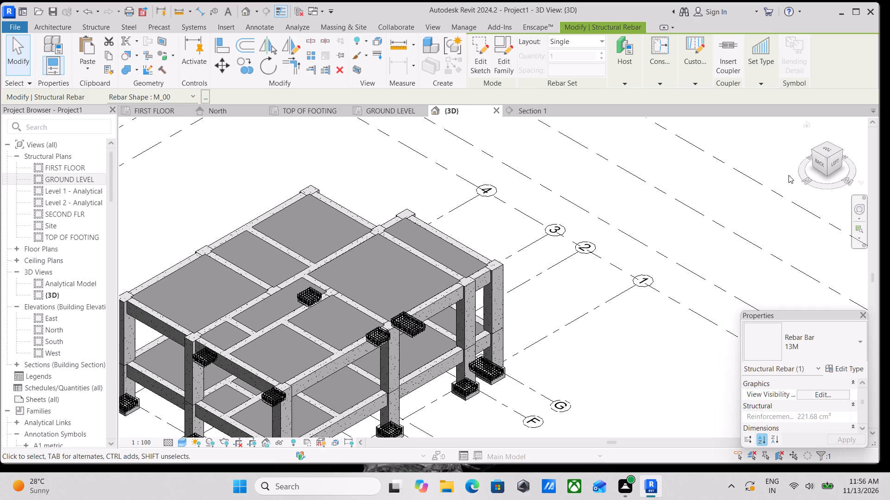
pyautogui.click(842, 150)
pyautogui.scroll(-4, 536, 314)
pyautogui.scroll(-4, 469, 327)
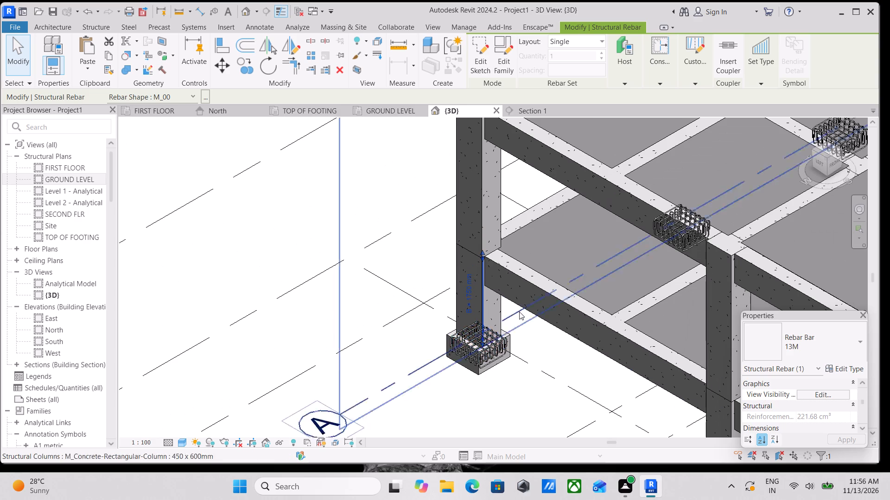
# Examine the A/1 column's vertical bar within the frame in the {3D} view from the left-front, front and front-right directions.
pyautogui.scroll(-3, 529, 308)
pyautogui.moveTo(504, 336); pyautogui.dragTo(316, 271, button='middle')
pyautogui.scroll(-3, 463, 273)
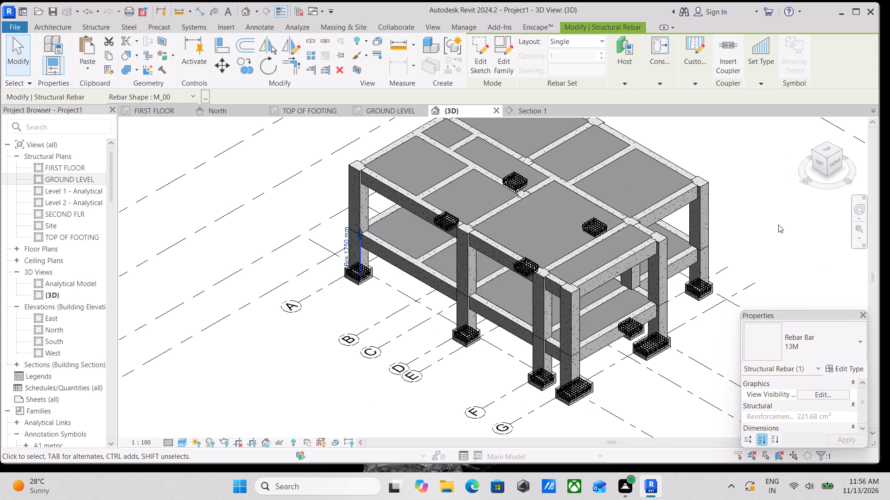
pyautogui.click(829, 169)
pyautogui.scroll(-1, 661, 298)
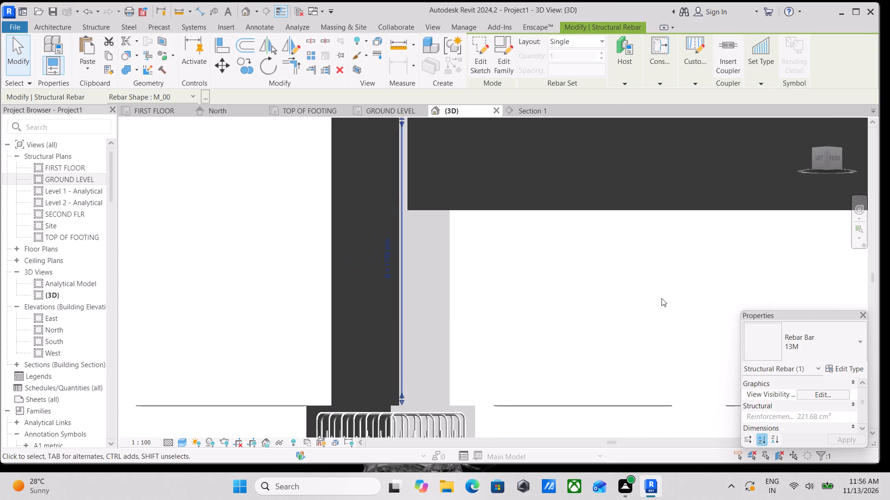
pyautogui.moveTo(661, 298); pyautogui.dragTo(365, 288, button='middle')
pyautogui.scroll(-9, 364, 288)
pyautogui.moveTo(489, 287); pyautogui.dragTo(245, 305, button='middle')
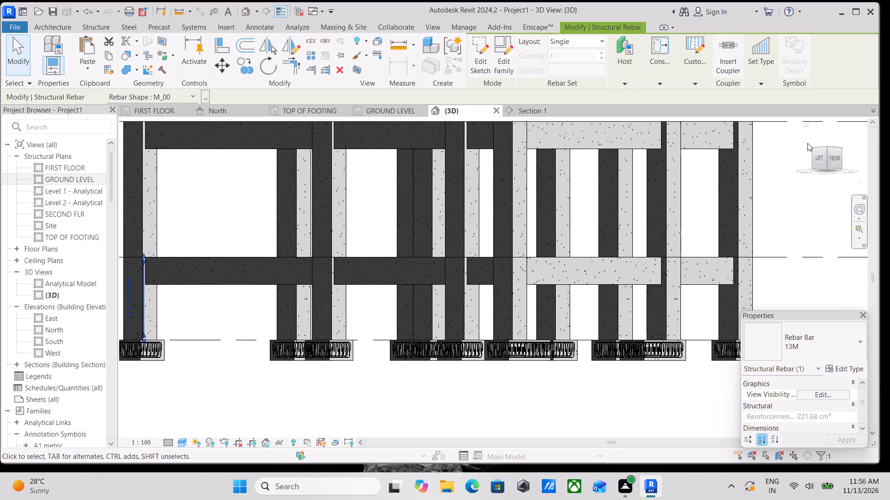
pyautogui.click(836, 162)
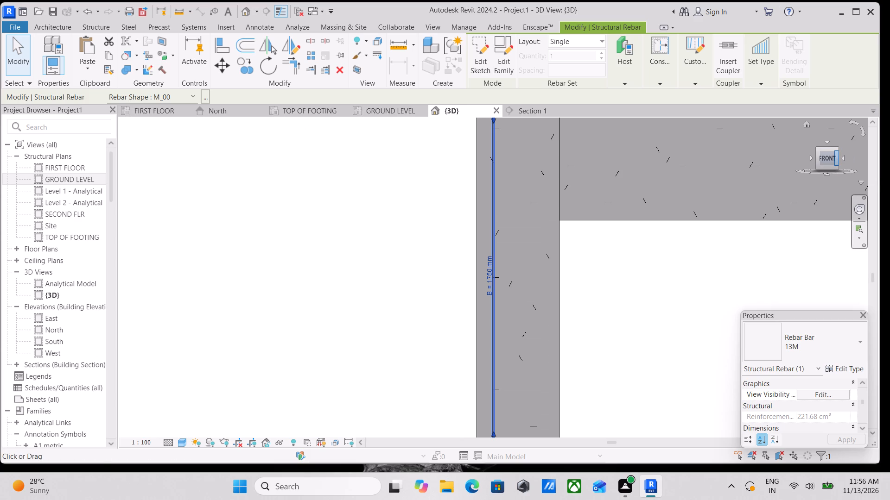
pyautogui.click(836, 159)
pyautogui.scroll(-11, 520, 294)
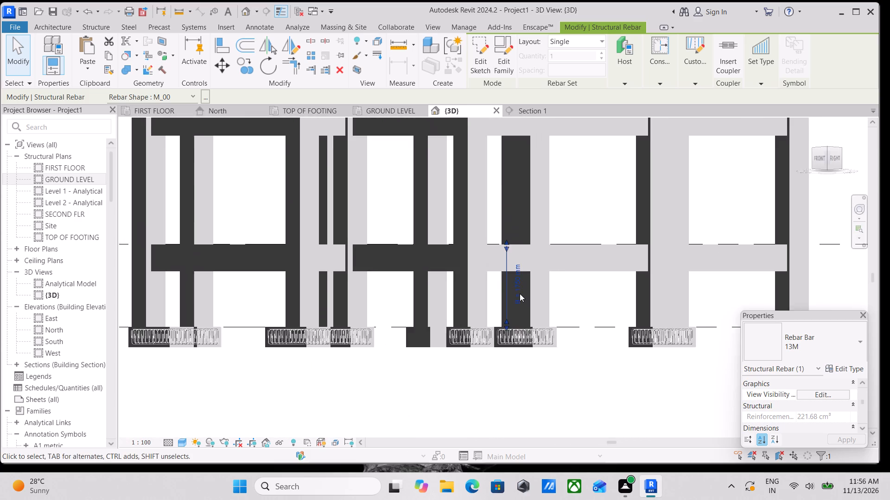
pyautogui.scroll(-16, 520, 294)
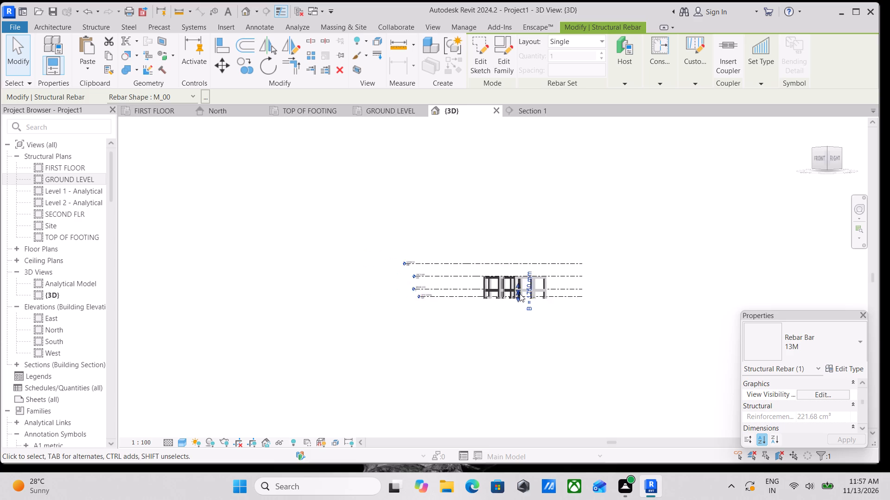
pyautogui.scroll(-1, 520, 294)
pyautogui.scroll(-1, 574, 263)
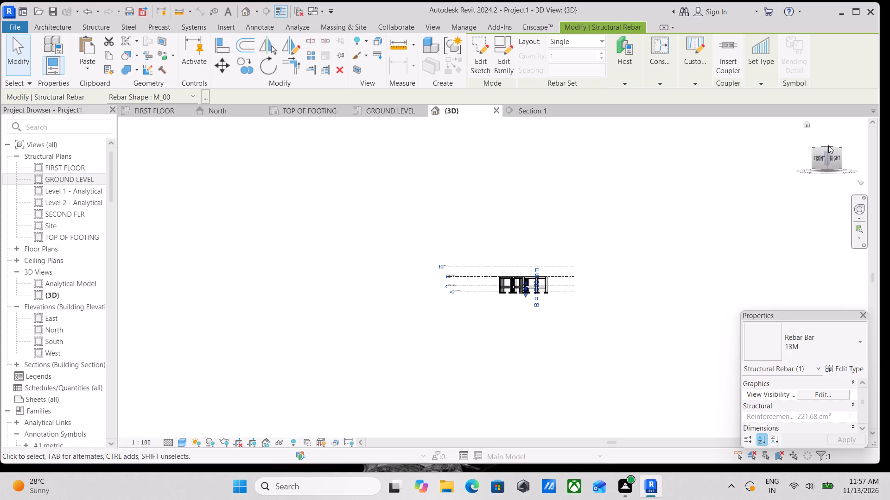
# Examine the frame and the A/1 column's vertical bar in the {3D} view from the top-front-right, right, back and right-back directions.
pyautogui.click(827, 149)
pyautogui.scroll(1, 598, 341)
pyautogui.scroll(-1, 598, 341)
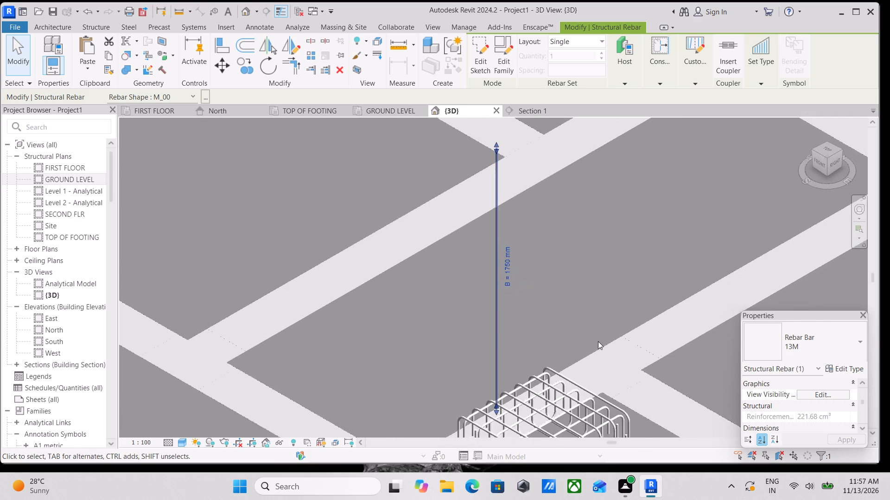
pyautogui.moveTo(598, 341); pyautogui.dragTo(394, 275, button='middle')
pyautogui.scroll(-19, 393, 275)
pyautogui.scroll(4, 369, 349)
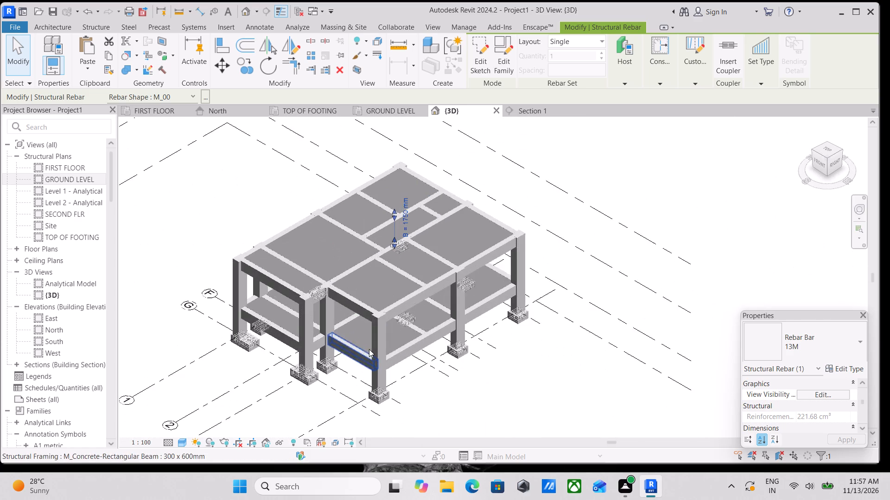
pyautogui.scroll(1, 369, 350)
pyautogui.moveTo(369, 350); pyautogui.dragTo(320, 276, button='middle')
pyautogui.scroll(2, 320, 269)
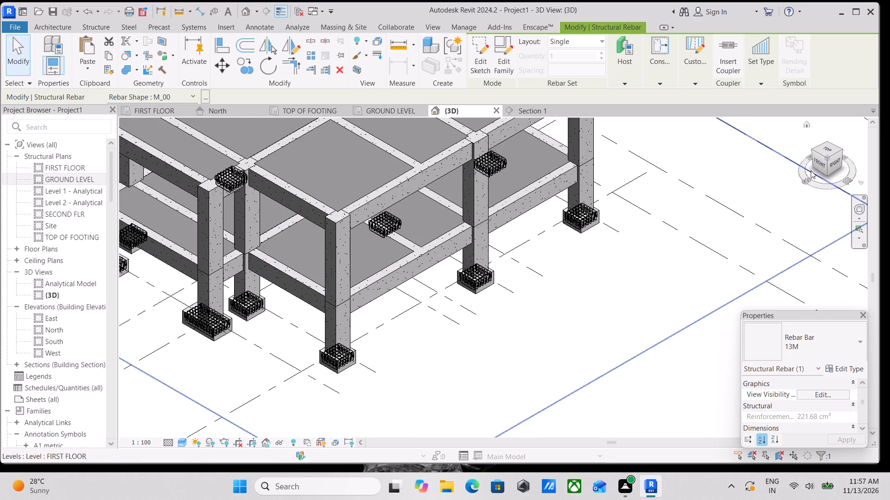
pyautogui.click(833, 166)
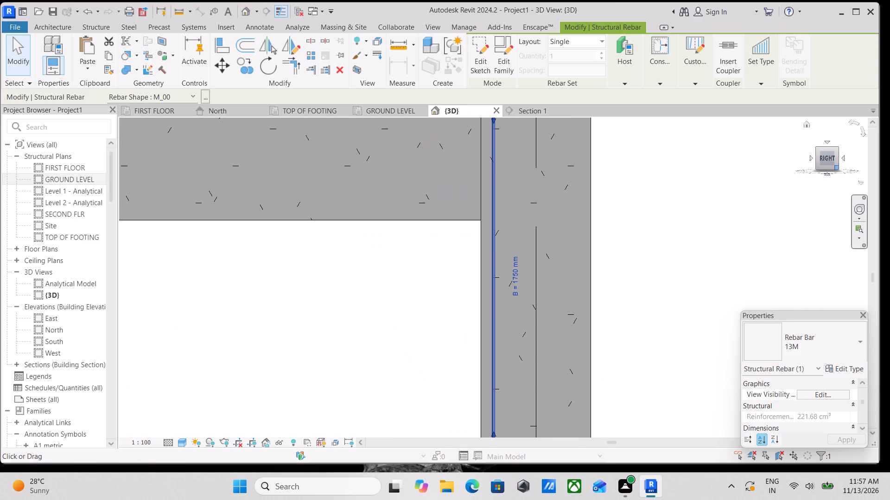
pyautogui.click(838, 158)
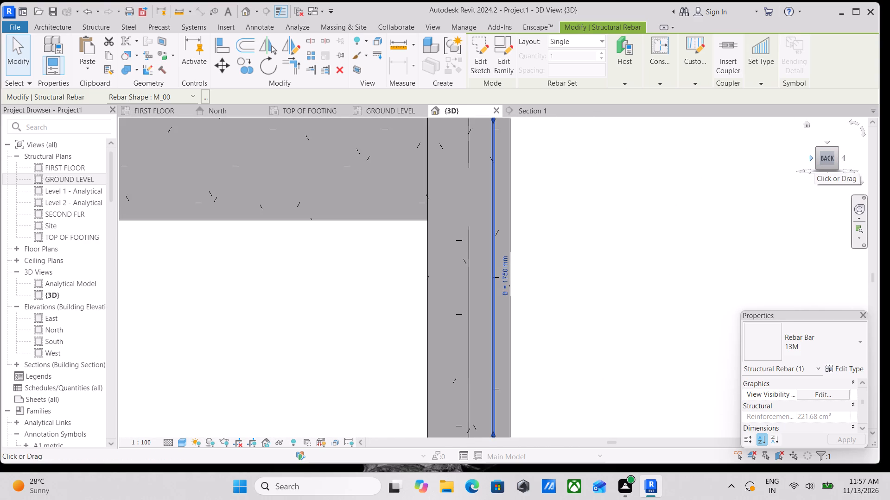
pyautogui.click(820, 160)
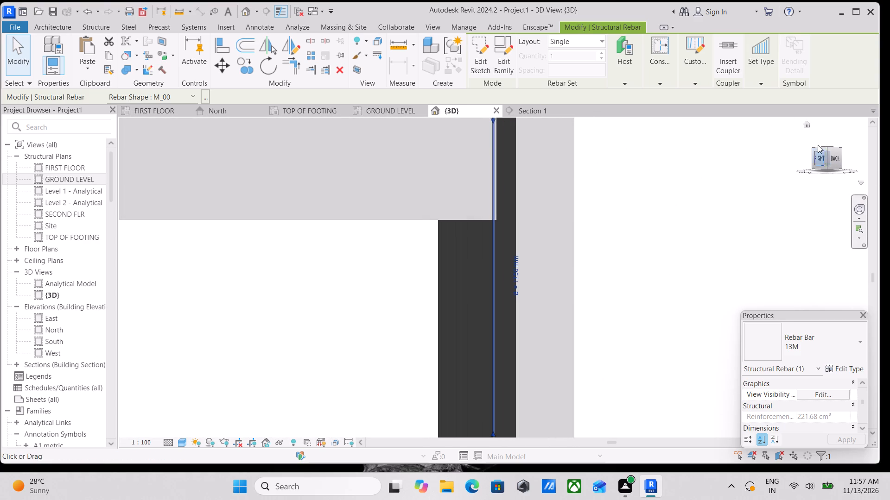
pyautogui.click(830, 147)
pyautogui.scroll(-8, 671, 254)
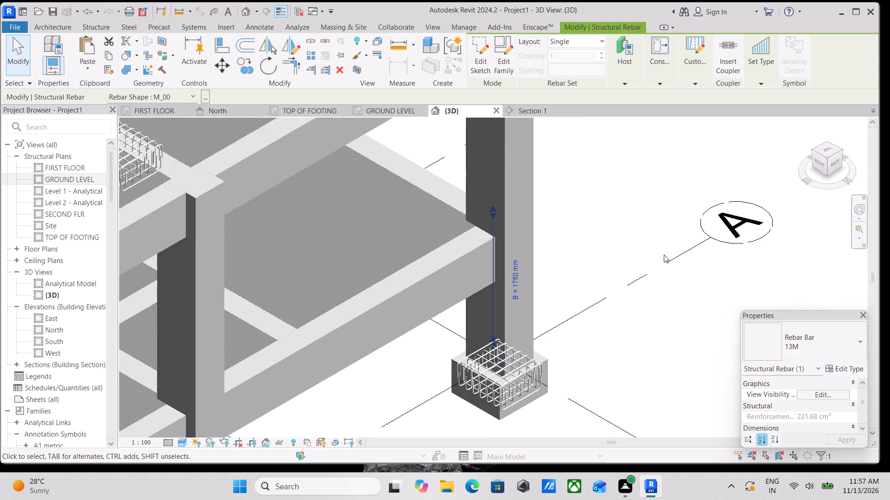
pyautogui.scroll(-9, 664, 255)
pyautogui.scroll(2, 435, 272)
pyautogui.moveTo(416, 256); pyautogui.dragTo(358, 292, button='middle')
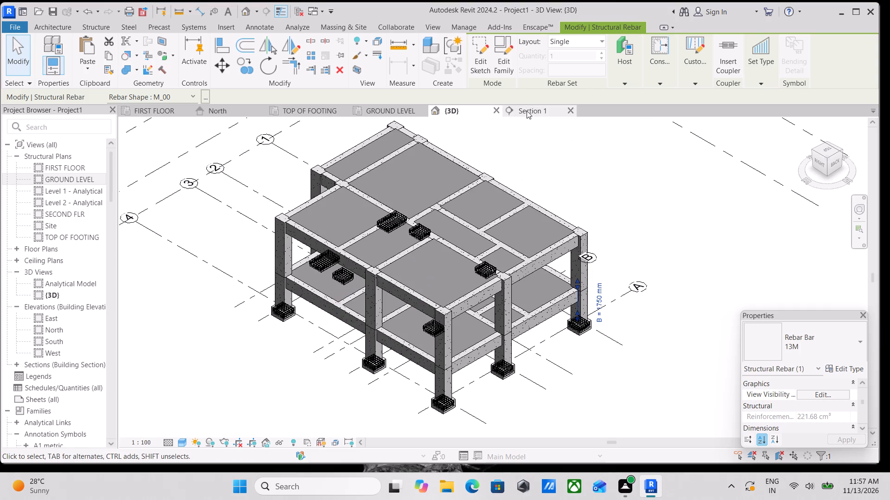
# In Section 1, set the A/1 column's tie to show unobscured in the {3D} view and recheck its view visibility states.
pyautogui.click(528, 112)
pyautogui.scroll(-1, 491, 240)
pyautogui.scroll(1, 474, 260)
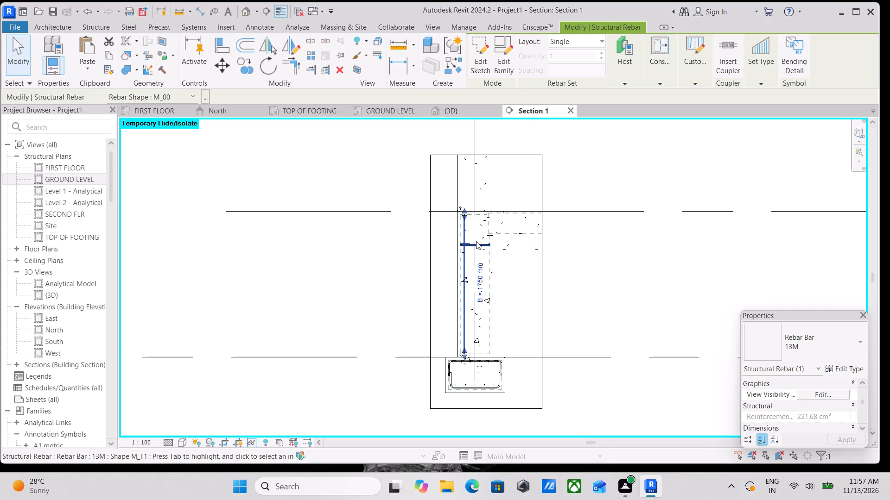
pyautogui.scroll(6, 476, 243)
pyautogui.click(476, 244)
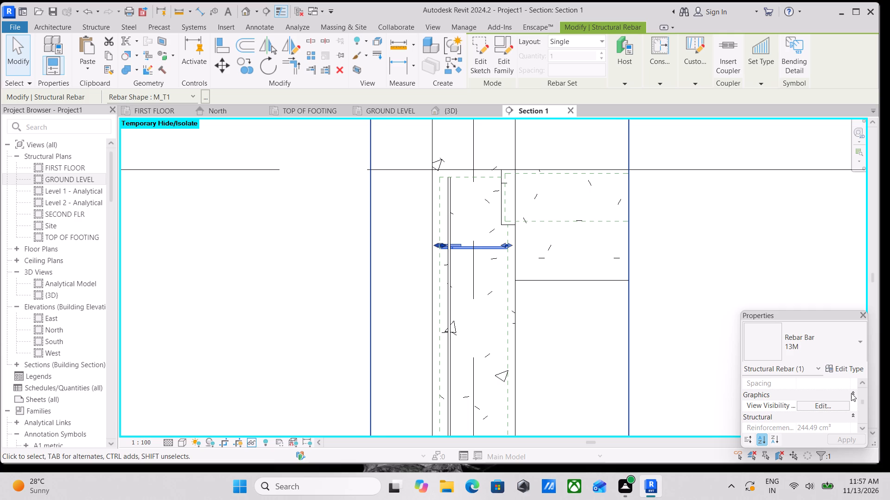
pyautogui.scroll(-2, 851, 393)
pyautogui.scroll(2, 831, 408)
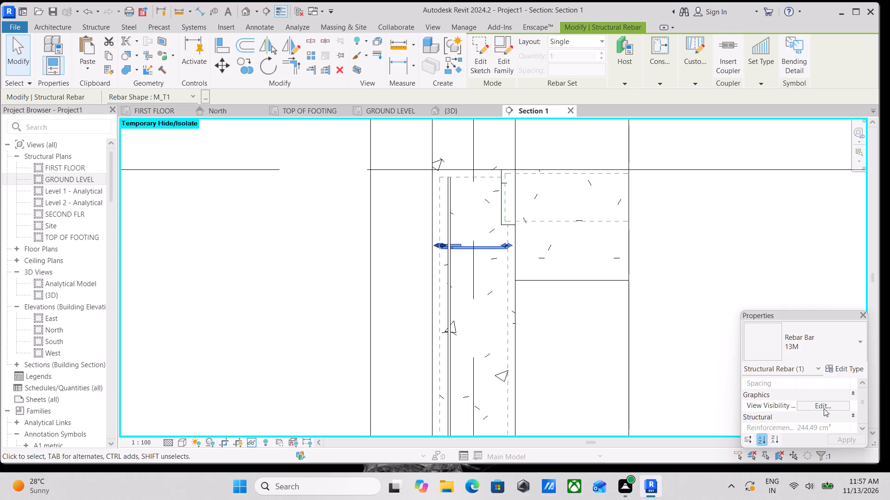
pyautogui.click(824, 408)
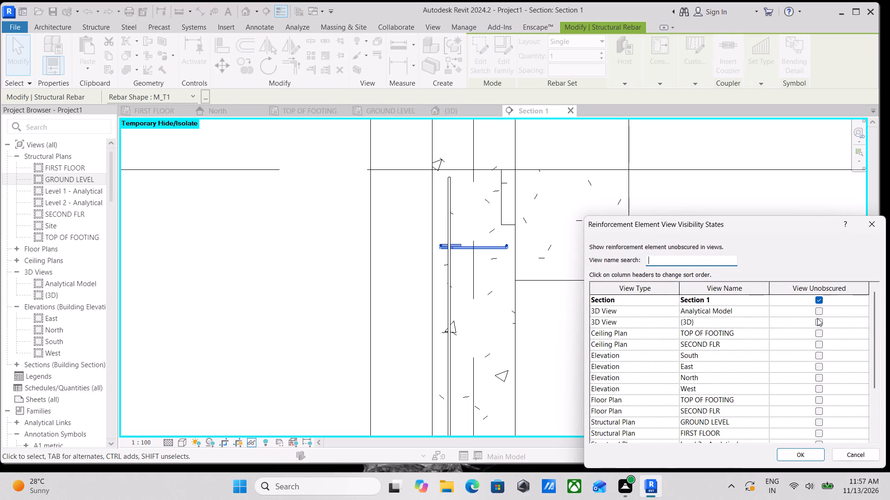
pyautogui.click(817, 318)
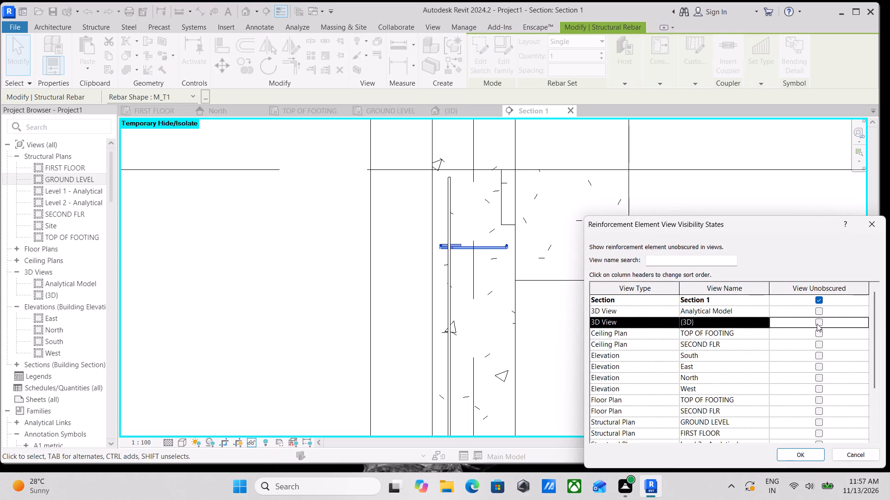
pyautogui.click(817, 324)
pyautogui.click(802, 454)
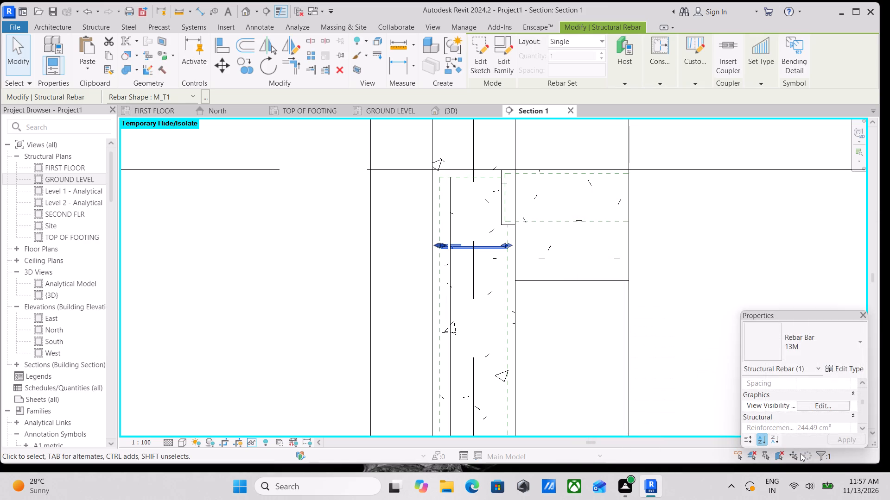
pyautogui.click(830, 406)
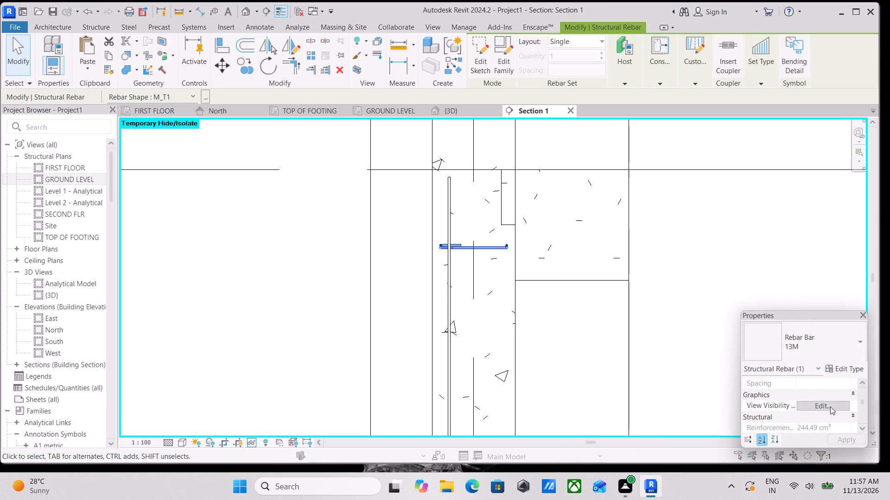
pyautogui.click(800, 454)
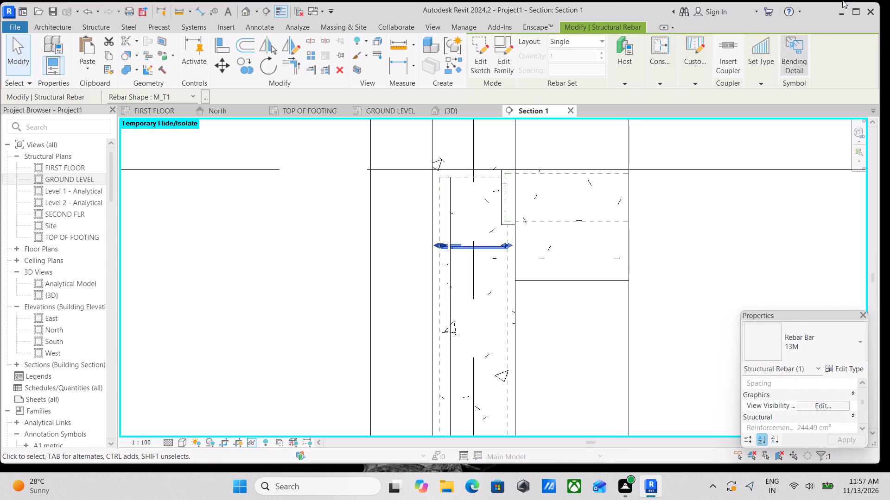
# Distribute the A/1 column's tie as a rebar set with the Maximum Spacing layout at 120 mm.
pyautogui.click(594, 36)
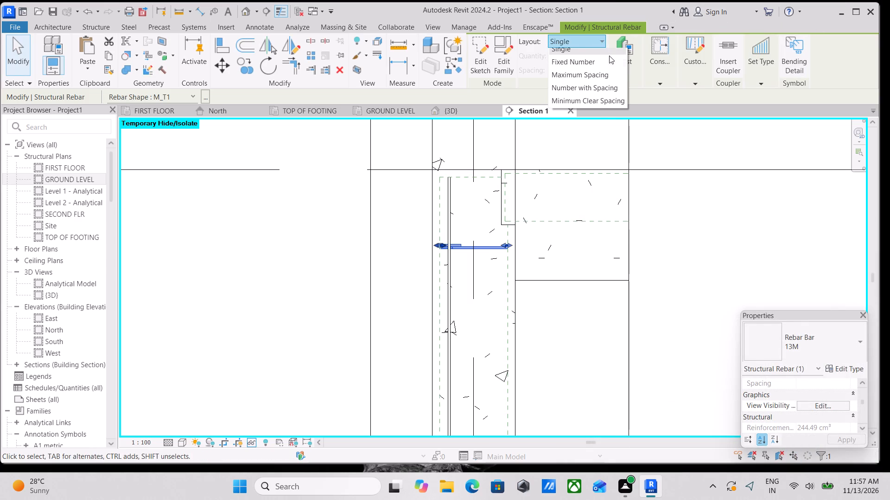
pyautogui.click(609, 81)
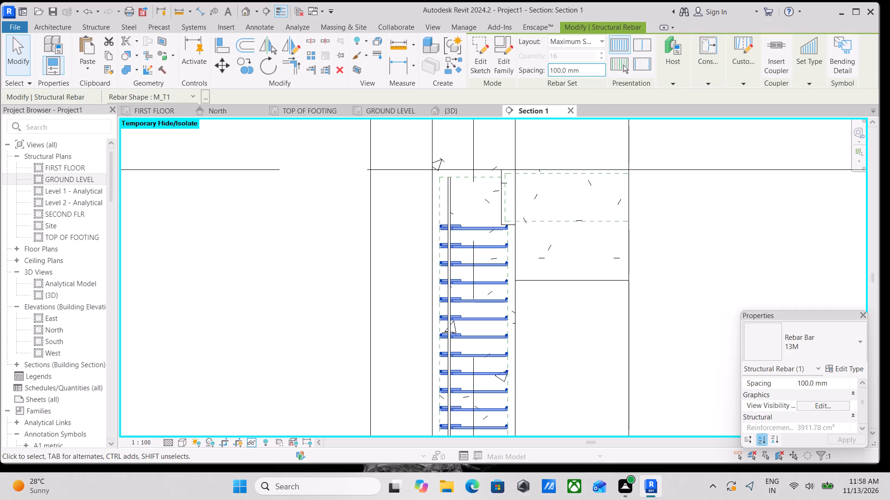
pyautogui.moveTo(579, 70); pyautogui.dragTo(518, 74)
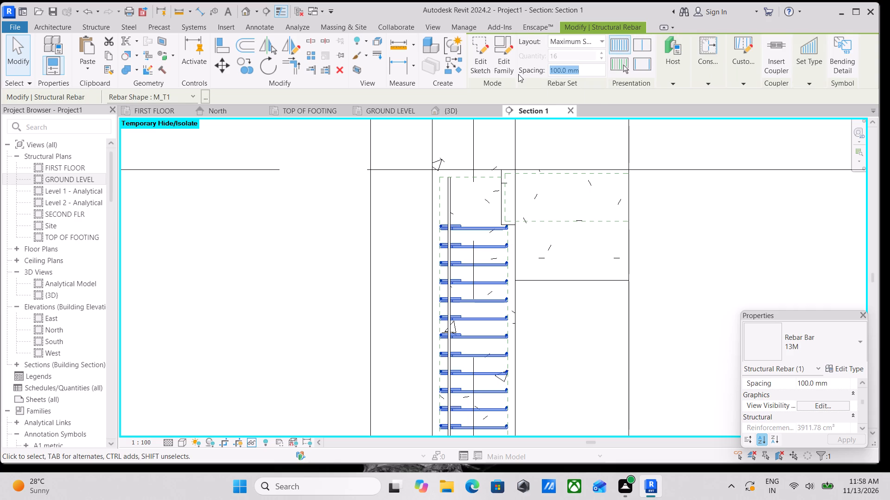
pyautogui.write('12')
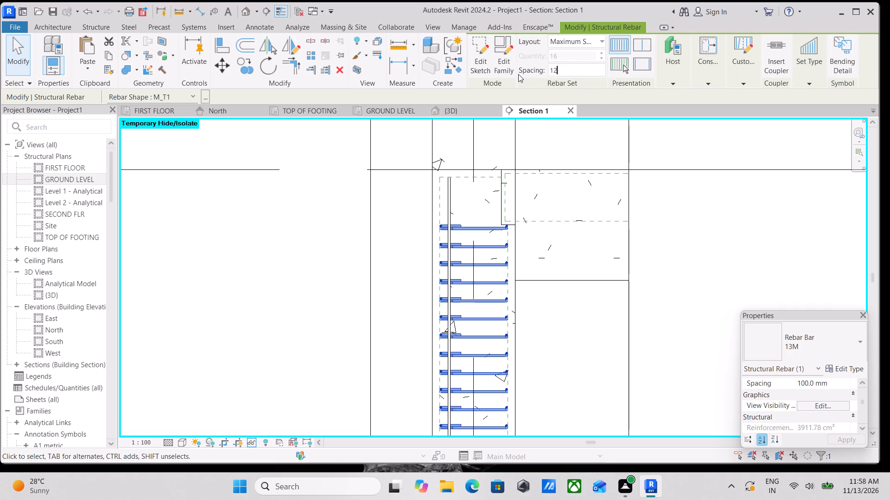
pyautogui.press('0')
pyautogui.write('MM')
pyautogui.press('Return')
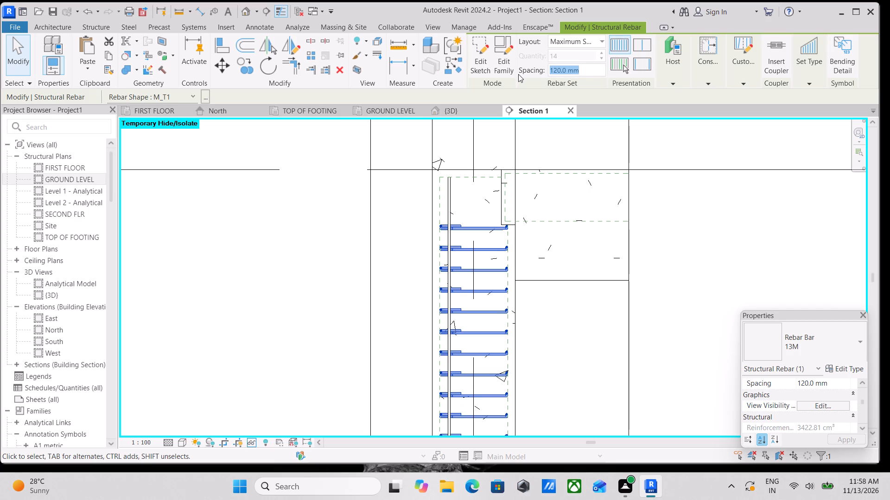
# Examine the A/1 column's tie set in the {3D} view and around its uppermost ties in Section 1.
pyautogui.click(451, 108)
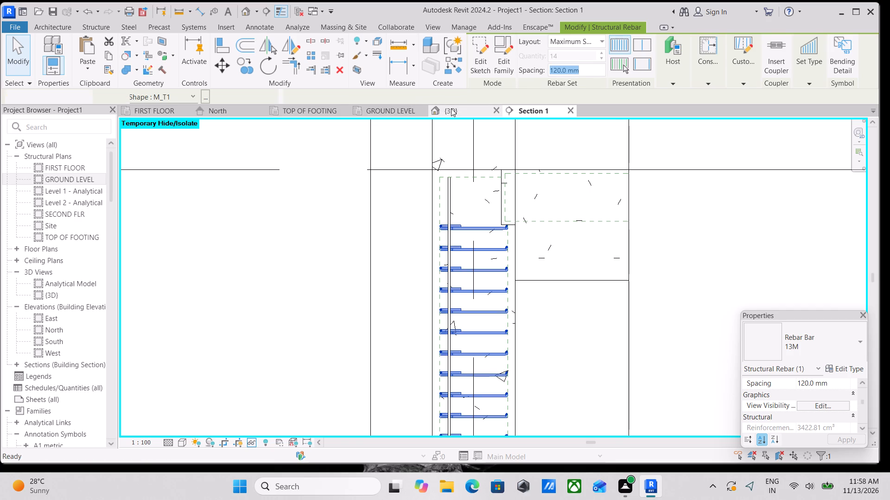
pyautogui.moveTo(508, 225); pyautogui.dragTo(341, 161, button='middle')
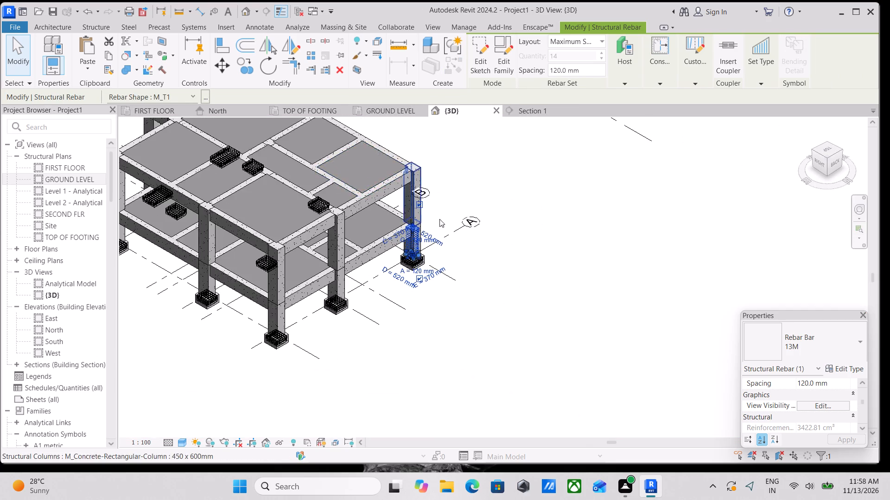
pyautogui.scroll(13, 445, 221)
pyautogui.scroll(4, 388, 237)
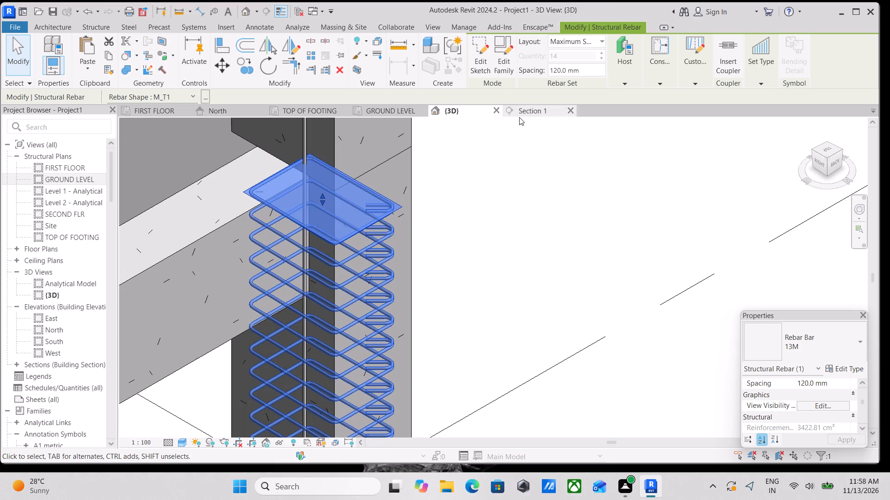
pyautogui.click(529, 115)
pyautogui.moveTo(474, 222); pyautogui.dragTo(464, 220, button='middle')
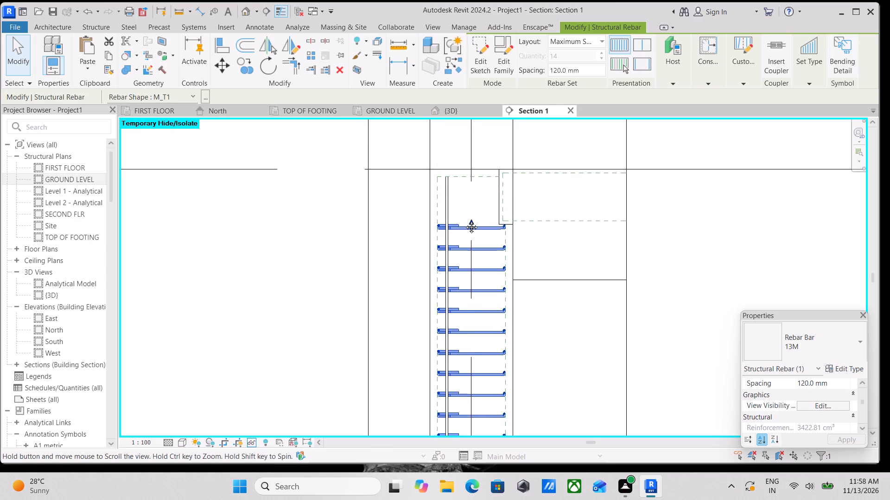
pyautogui.moveTo(464, 220); pyautogui.dragTo(427, 219, button='middle')
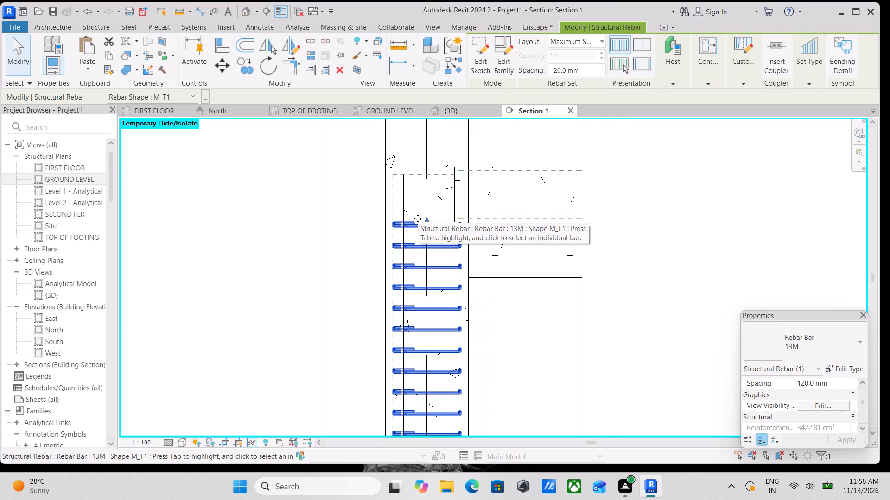
pyautogui.scroll(3, 420, 278)
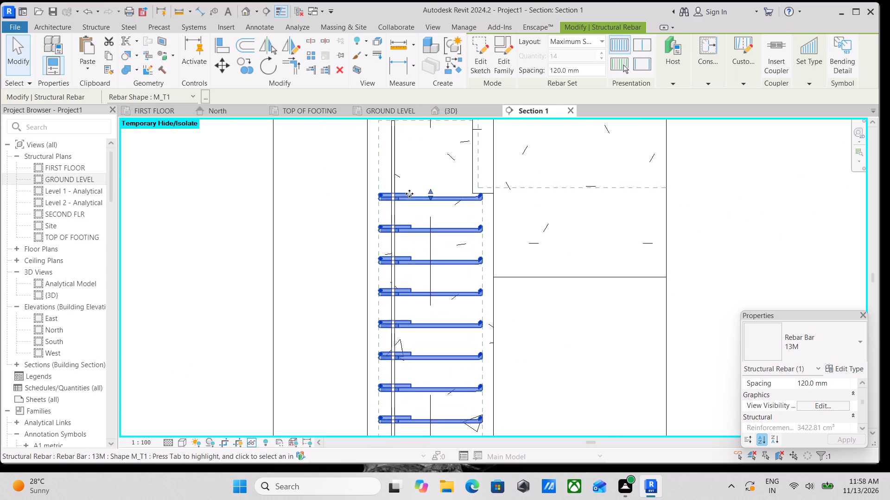
# Examine the A/1 column's tie set around the beam joint in Section 1.
pyautogui.scroll(-2, 414, 227)
pyautogui.moveTo(413, 263); pyautogui.dragTo(406, 319, button='middle')
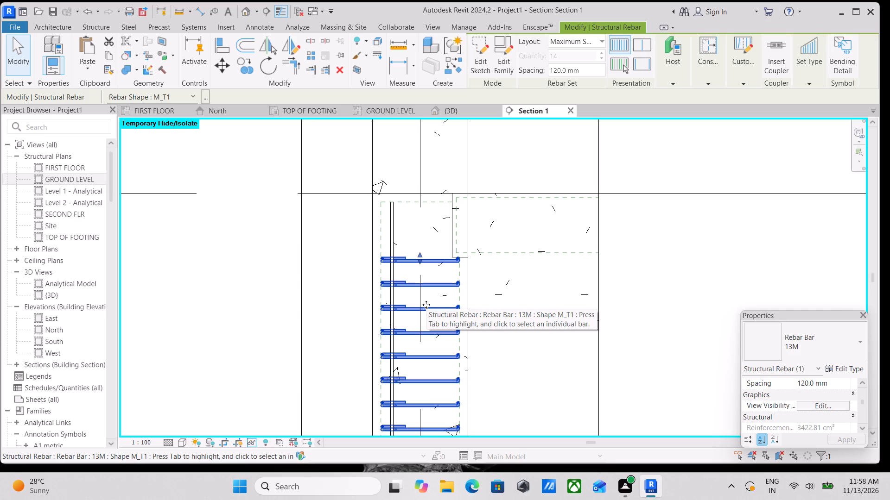
pyautogui.scroll(-4, 438, 304)
pyautogui.moveTo(656, 303); pyautogui.dragTo(567, 317, button='middle')
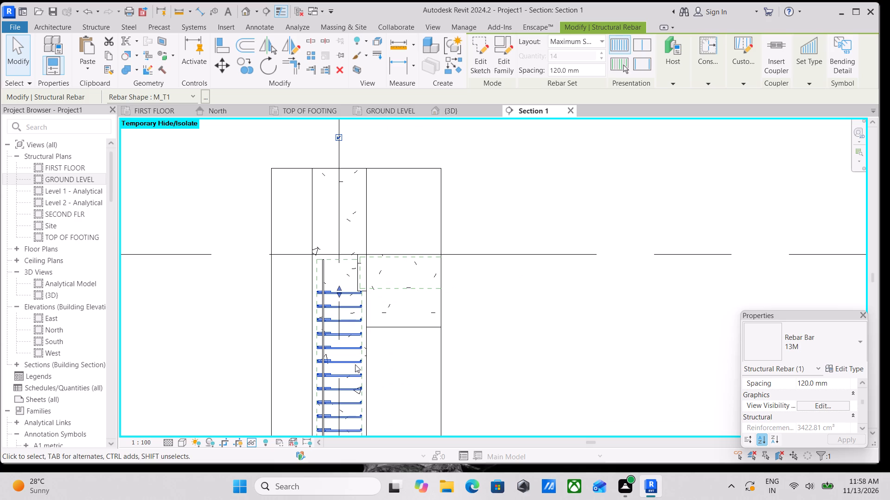
pyautogui.scroll(2, 548, 377)
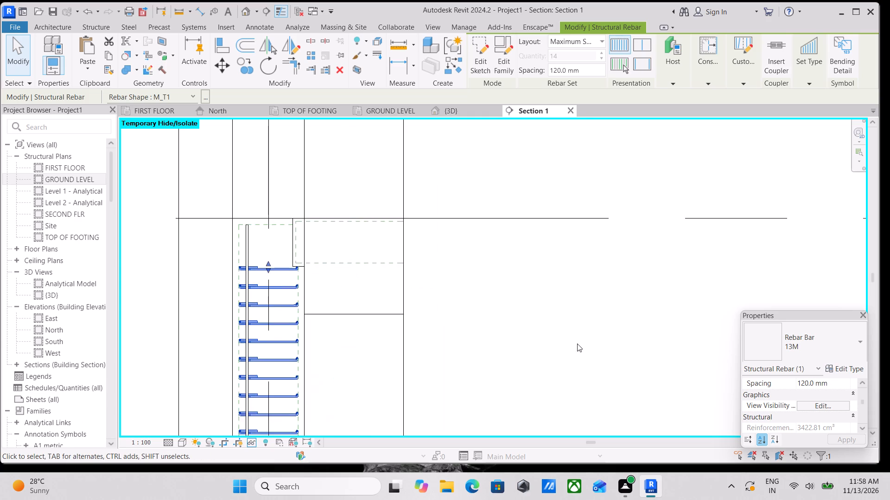
pyautogui.moveTo(576, 344); pyautogui.dragTo(564, 372, button='middle')
pyautogui.press('Escape')
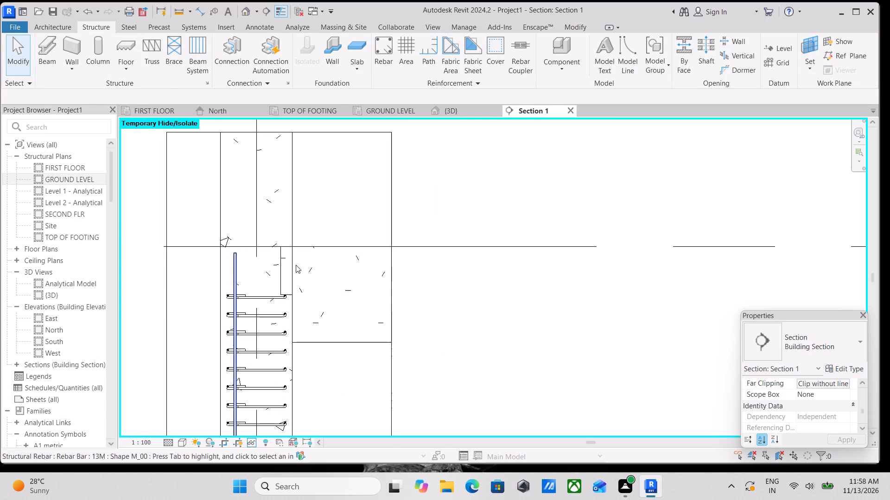
# Open the A/1 column tie set's sketch in the GROUND LEVEL structural plan, inspect the tie outline and exit the sketch.
pyautogui.scroll(2, 252, 313)
pyautogui.doubleClick(261, 293)
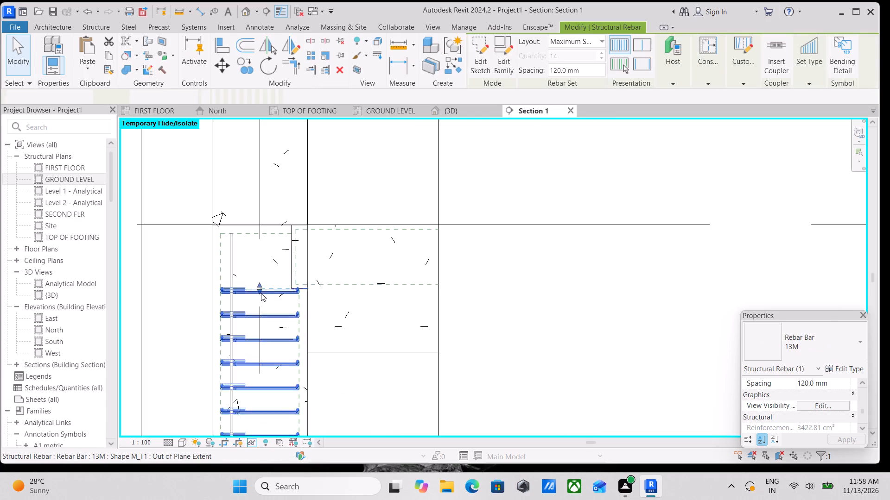
pyautogui.doubleClick(269, 294)
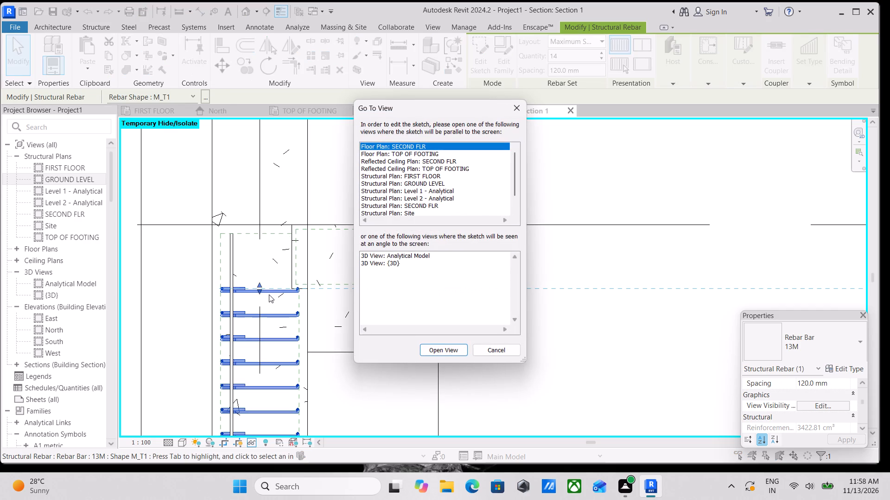
pyautogui.click(424, 182)
pyautogui.click(446, 353)
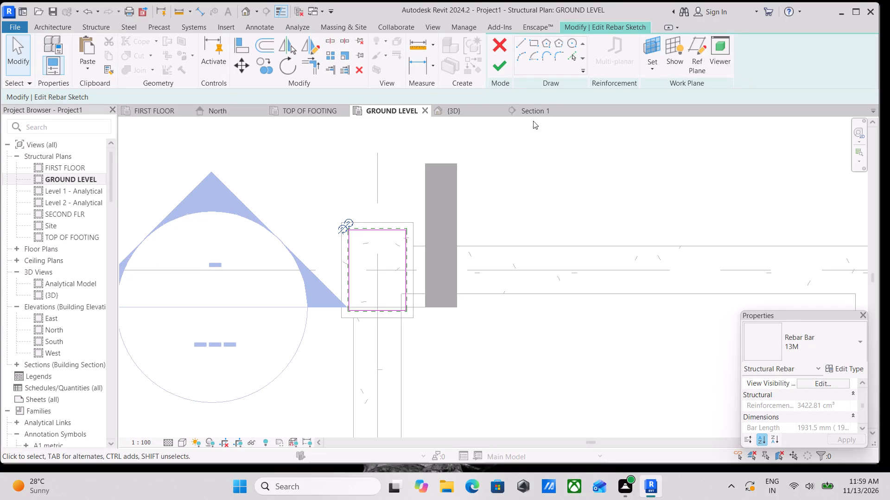
pyautogui.scroll(3, 379, 386)
pyautogui.scroll(-3, 631, 297)
pyautogui.moveTo(627, 299); pyautogui.dragTo(611, 303, button='middle')
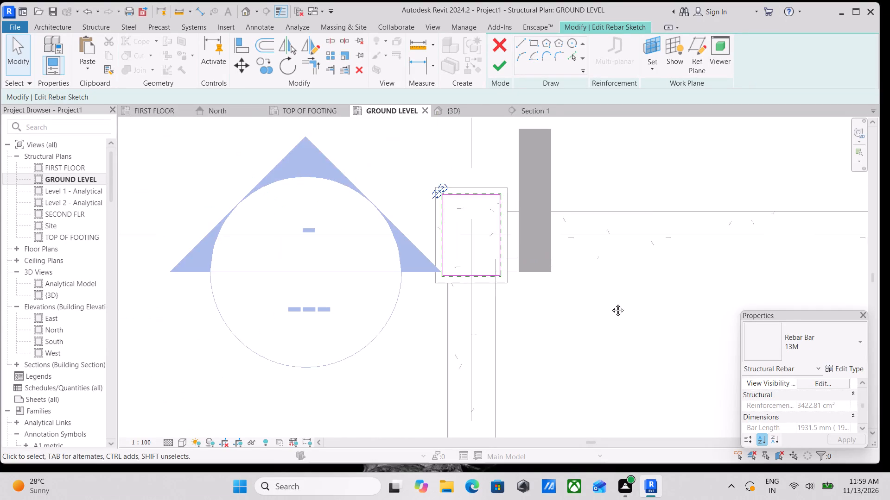
pyautogui.moveTo(611, 303); pyautogui.dragTo(485, 324, button='middle')
pyautogui.scroll(2, 360, 253)
pyautogui.scroll(2, 403, 306)
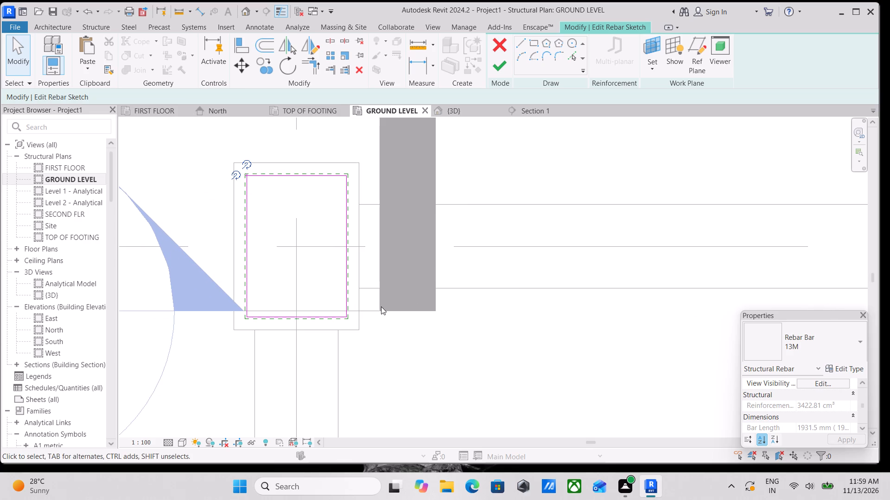
pyautogui.click(495, 62)
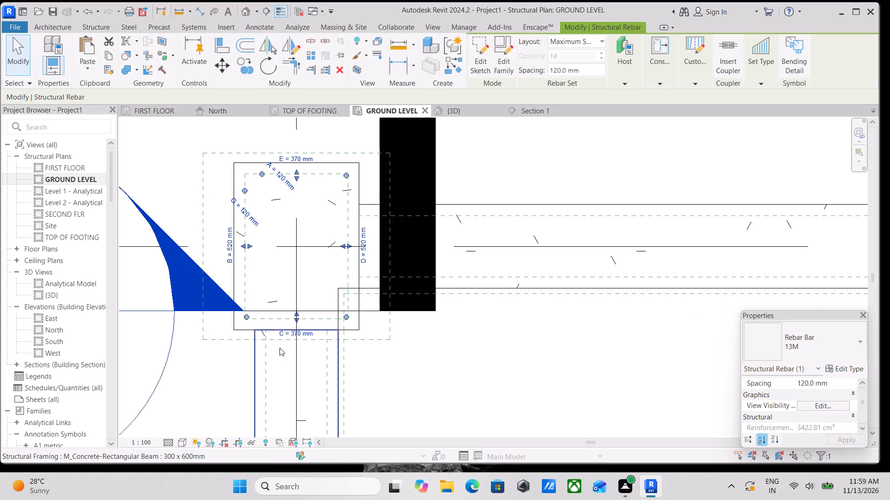
# Set the GROUND LEVEL plan to the Fine detail level and the Wireframe visual style.
pyautogui.moveTo(260, 359); pyautogui.dragTo(327, 347, button='middle')
pyautogui.click(166, 443)
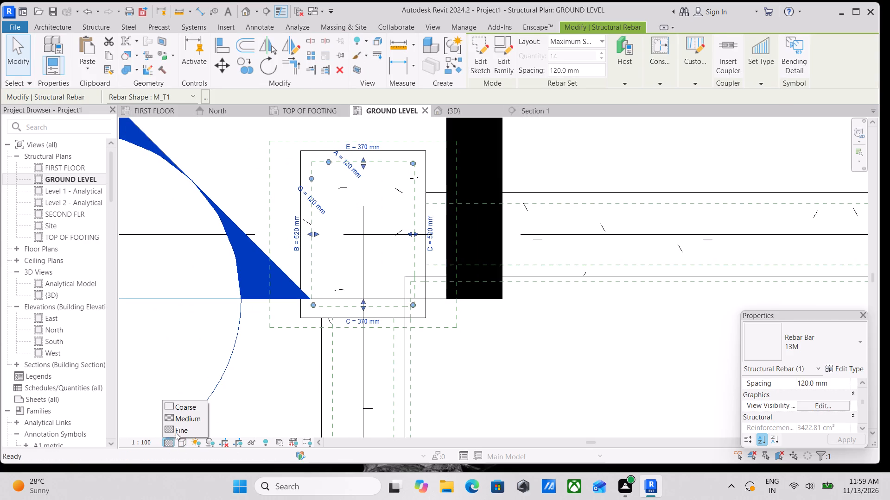
pyautogui.click(179, 428)
pyautogui.click(180, 441)
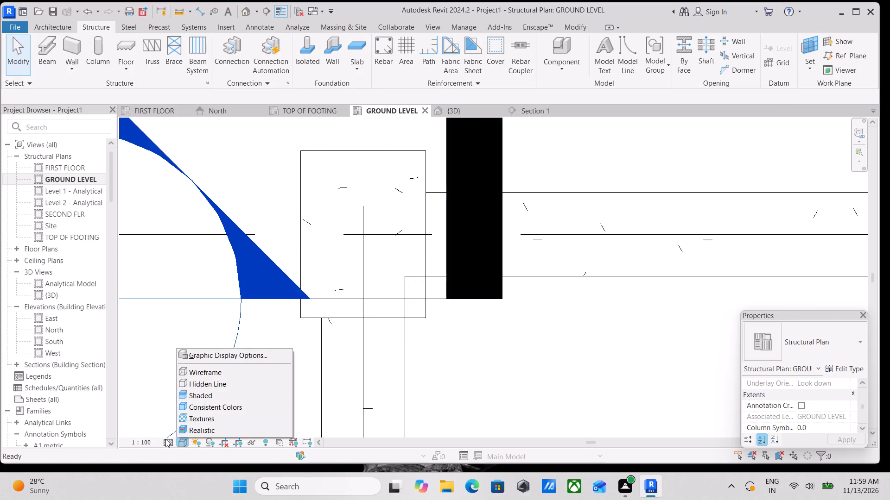
pyautogui.click(165, 440)
pyautogui.click(176, 428)
pyautogui.scroll(-4, 201, 403)
pyautogui.moveTo(324, 360); pyautogui.dragTo(289, 361, button='middle')
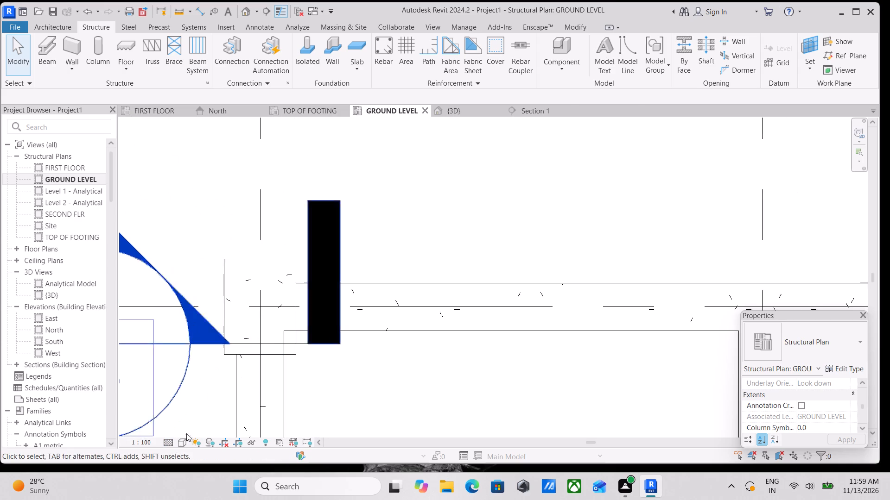
pyautogui.click(181, 439)
pyautogui.click(206, 370)
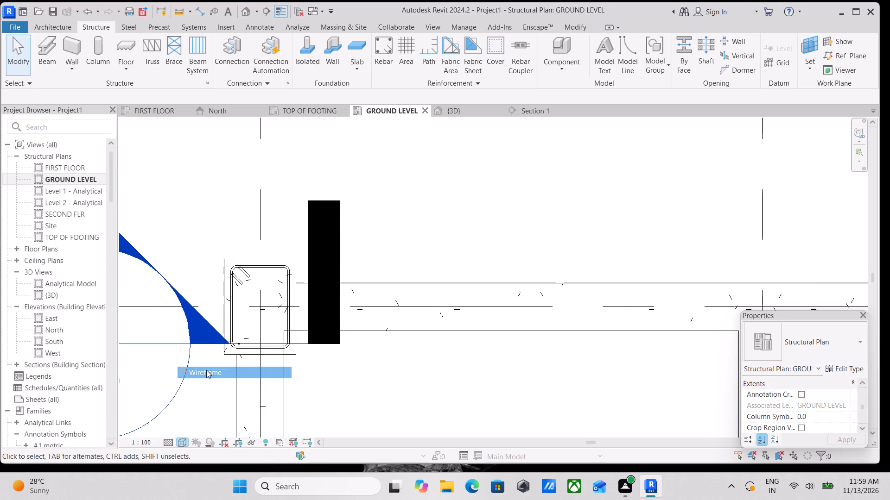
# Nudge the A/1 column's vertical bar inside the tie to about 87 mm and 118 mm from the column's adjacent faces.
pyautogui.scroll(-1, 288, 309)
pyautogui.moveTo(288, 309); pyautogui.dragTo(271, 330, button='middle')
pyautogui.scroll(9, 229, 355)
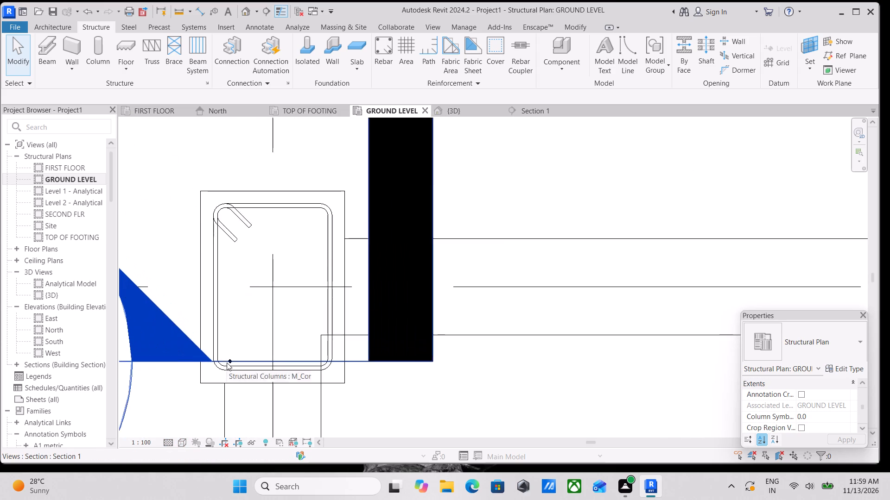
pyautogui.scroll(5, 227, 362)
pyautogui.click(239, 365)
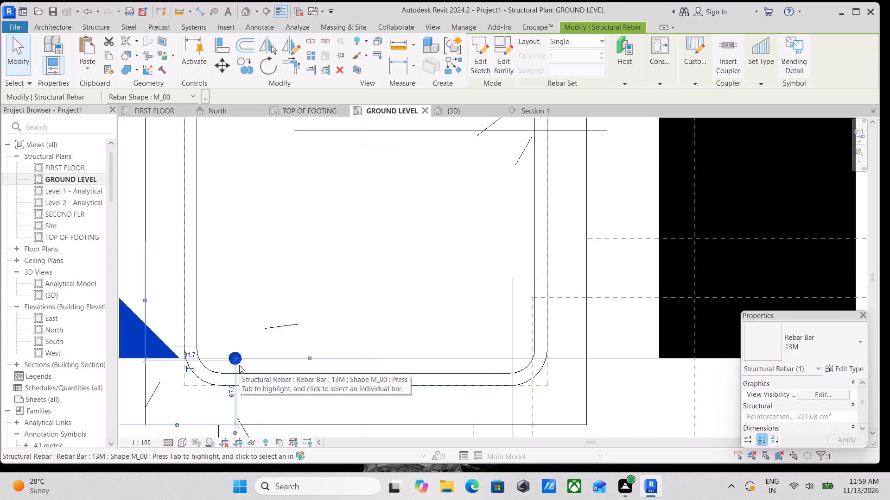
pyautogui.press('Up')
pyautogui.press('Up')
pyautogui.press('Up')
pyautogui.press('Up')
pyautogui.press('Up')
pyautogui.press('Up')
pyautogui.press('Up')
pyautogui.press('Up')
pyautogui.press('Up')
pyautogui.press('Up')
pyautogui.press('Up')
pyautogui.press('Up')
pyautogui.press('Up')
pyautogui.press('Up')
pyautogui.press('Up')
pyautogui.press('Up')
pyautogui.press('Up')
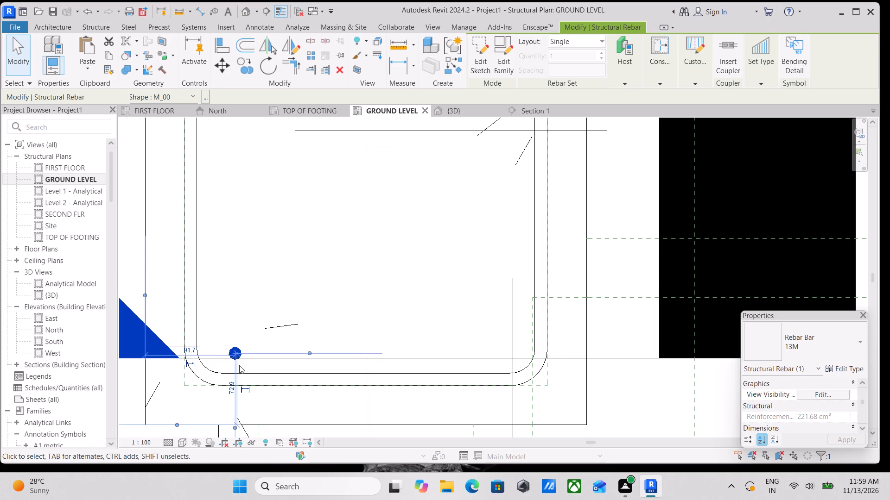
pyautogui.press('Up')
pyautogui.press('Up')
pyautogui.press('Up')
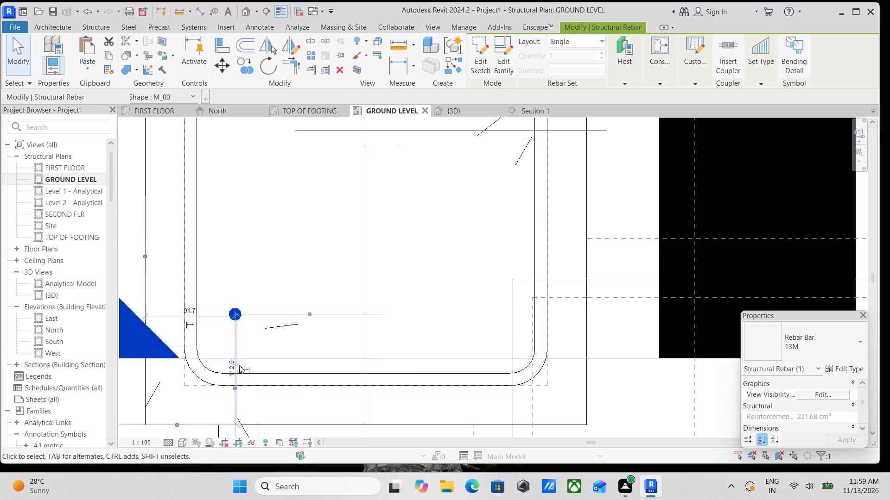
pyautogui.press('Left')
pyautogui.press('Left')
pyautogui.press('Left')
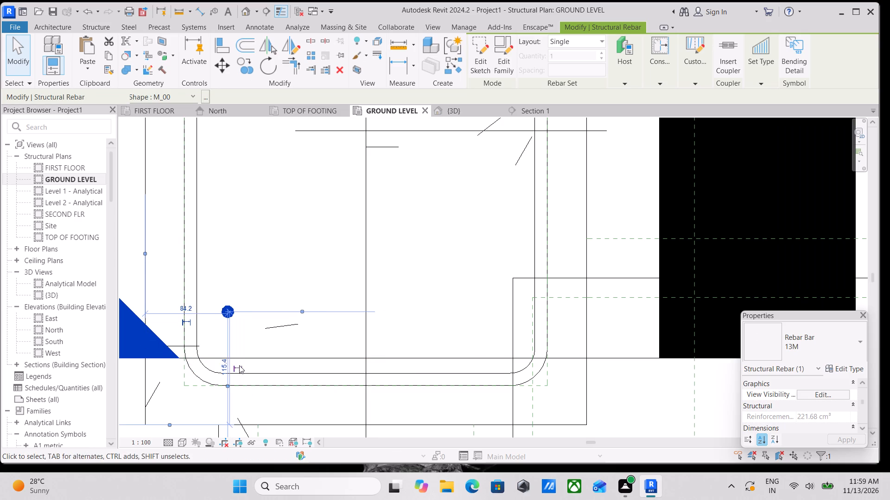
pyautogui.press('Right')
pyautogui.press('Up')
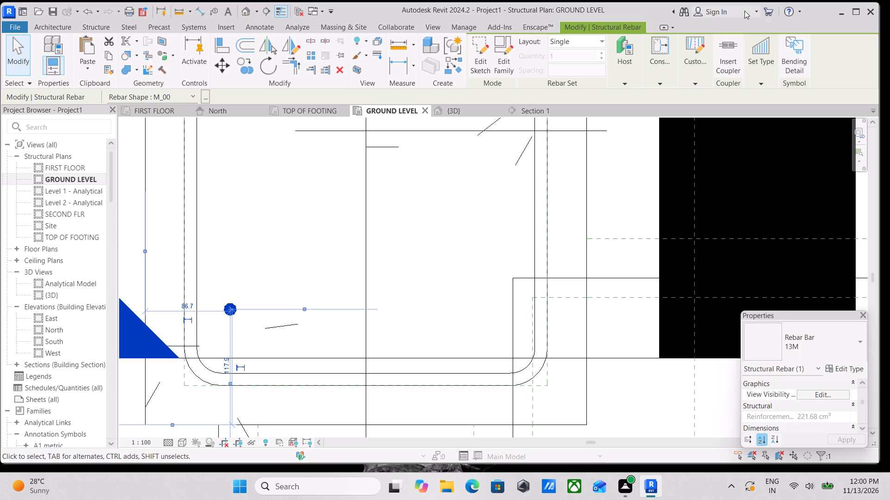
# Edit the vertical bar's sketch in the North elevation, drawing a horizontal leg about 190 mm long near the footing's base.
pyautogui.scroll(1, 889, 180)
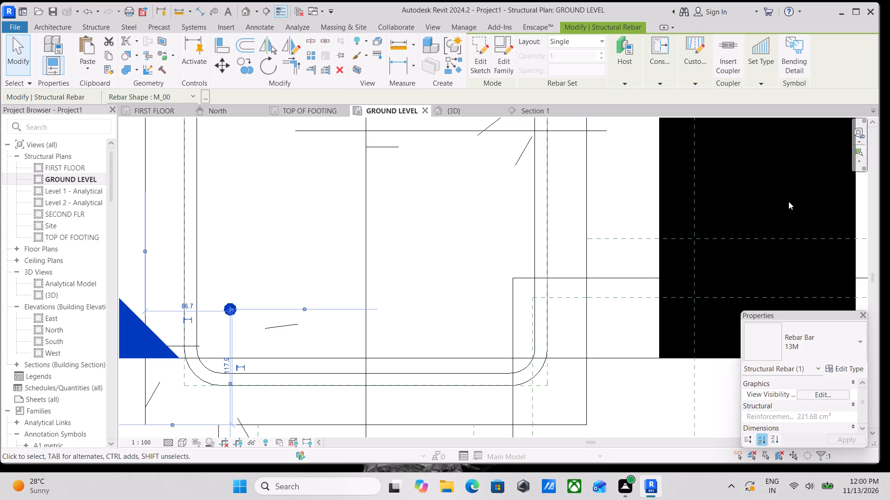
pyautogui.scroll(-3, 545, 247)
pyautogui.scroll(8, 341, 281)
pyautogui.doubleClick(326, 281)
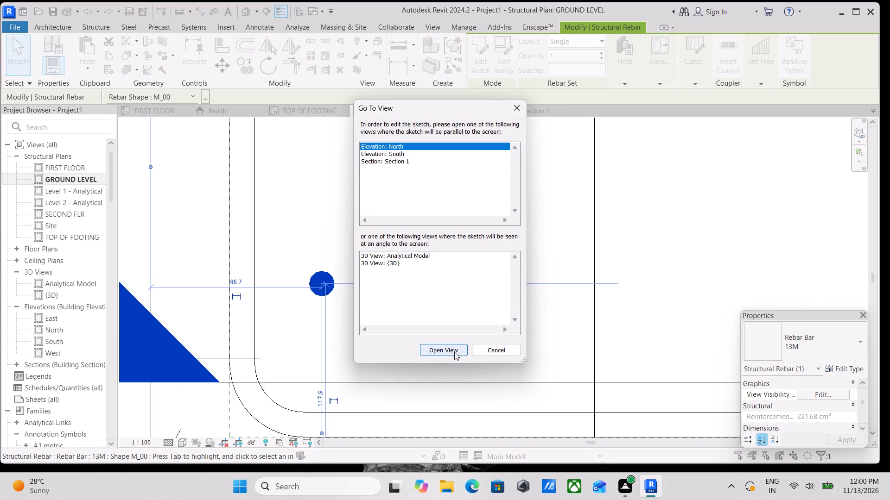
pyautogui.click(455, 350)
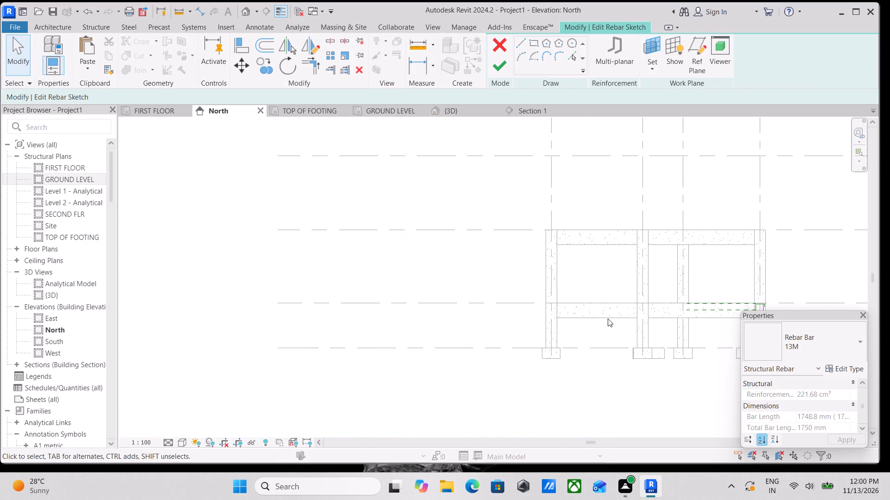
pyautogui.scroll(-3, 596, 341)
pyautogui.scroll(-2, 581, 291)
pyautogui.scroll(7, 671, 330)
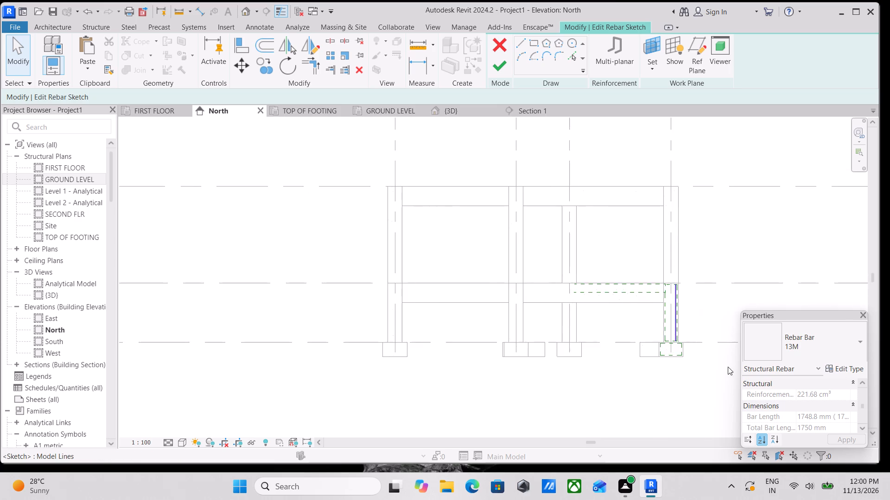
pyautogui.scroll(4, 729, 370)
pyautogui.moveTo(681, 363); pyautogui.dragTo(587, 382, button='middle')
pyautogui.scroll(12, 558, 377)
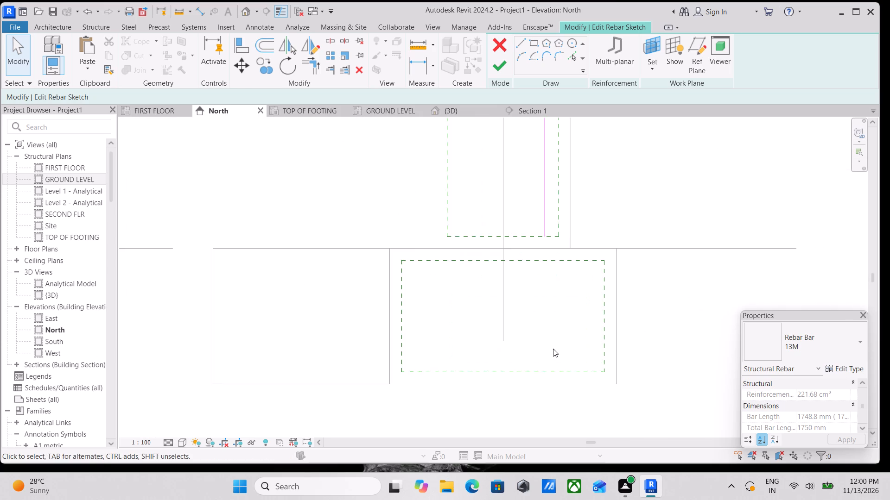
pyautogui.moveTo(553, 349); pyautogui.dragTo(457, 375, button='middle')
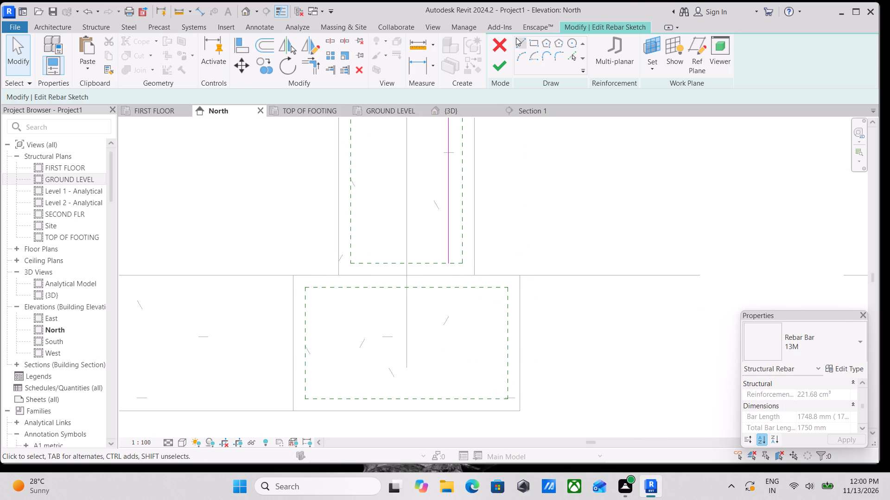
pyautogui.click(517, 38)
pyautogui.scroll(1, 480, 363)
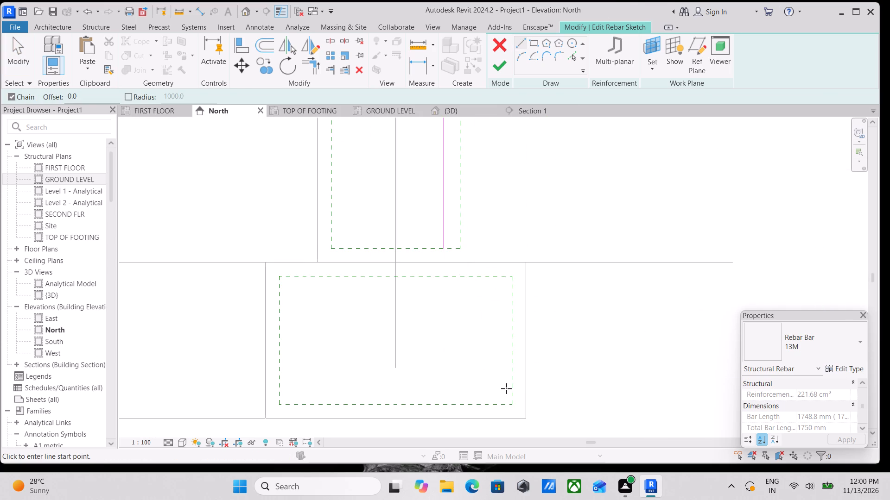
pyautogui.click(506, 388)
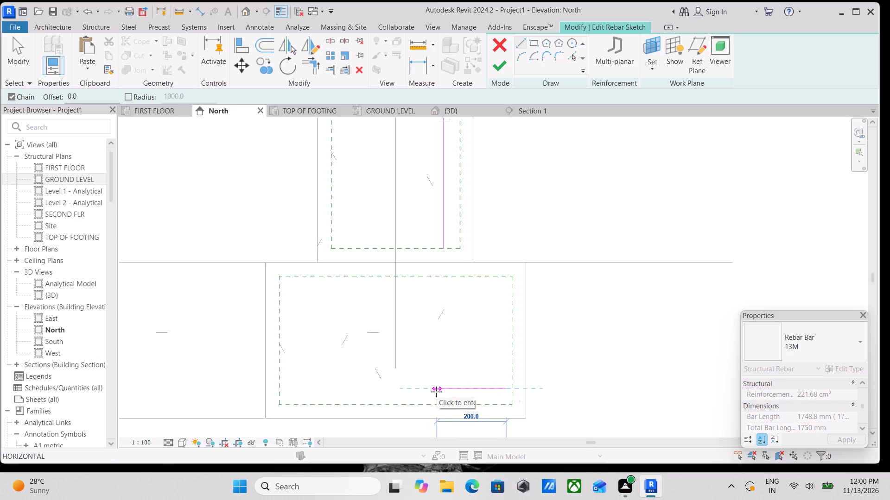
pyautogui.click(444, 392)
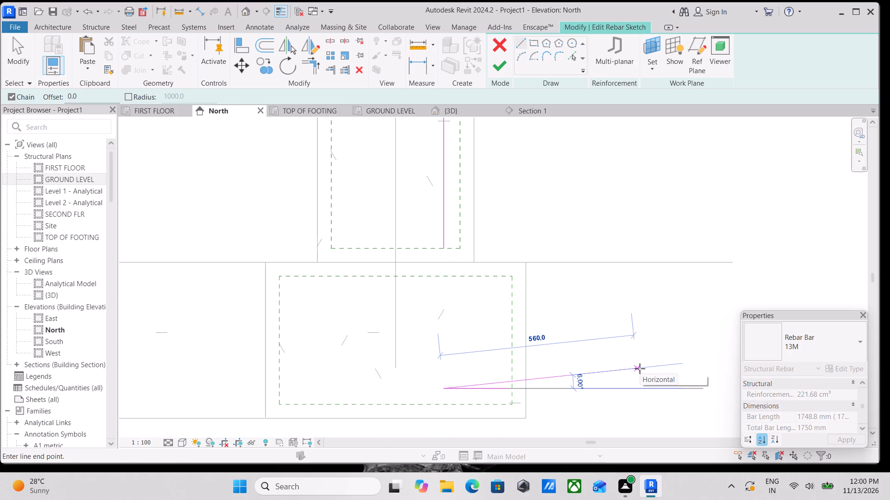
pyautogui.press('Escape')
# Extend the vertical bar line into the footing to form a corner with the horizontal leg, and finish the rebar sketch.
pyautogui.write('TR')
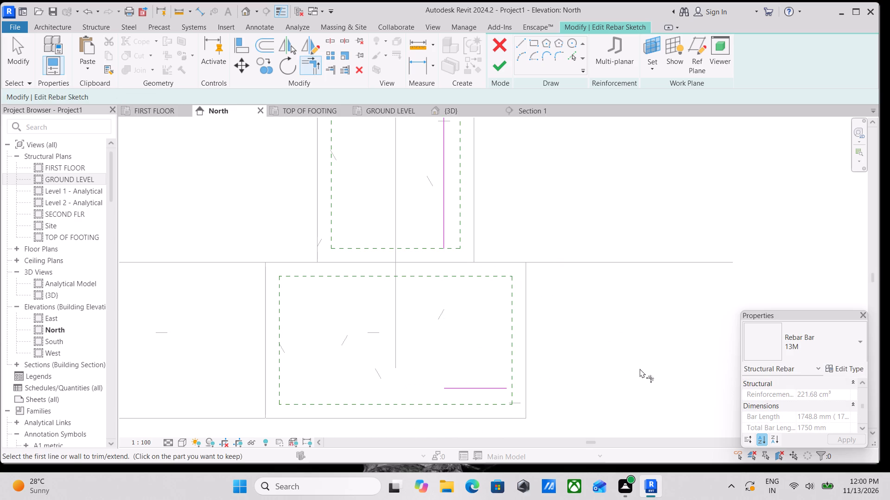
pyautogui.click(442, 227)
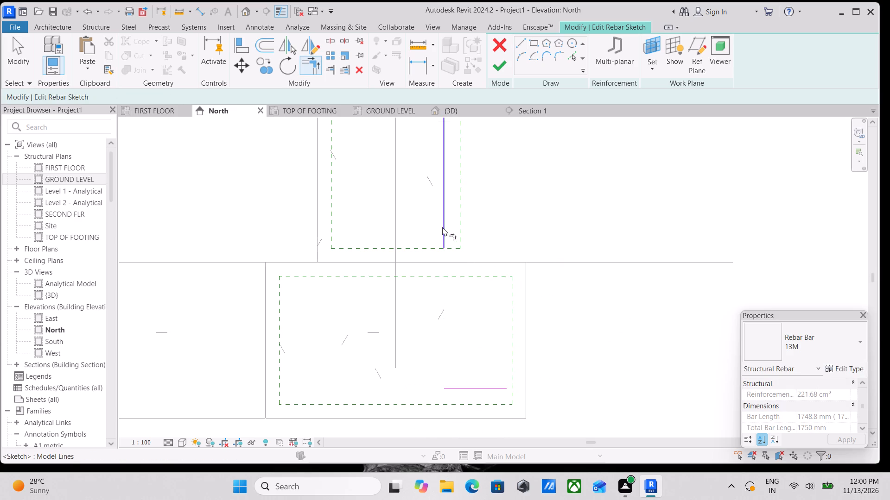
pyautogui.click(485, 388)
pyautogui.scroll(-1, 589, 290)
pyautogui.moveTo(589, 290); pyautogui.dragTo(555, 322, button='middle')
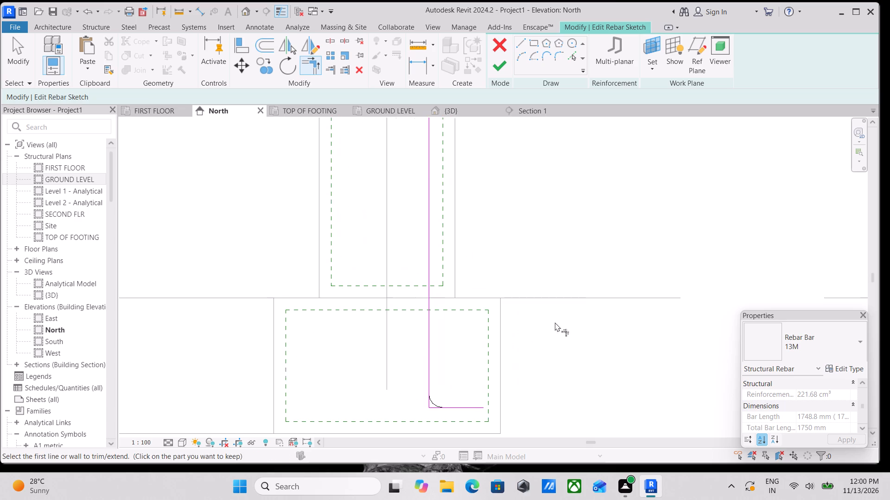
pyautogui.click(494, 63)
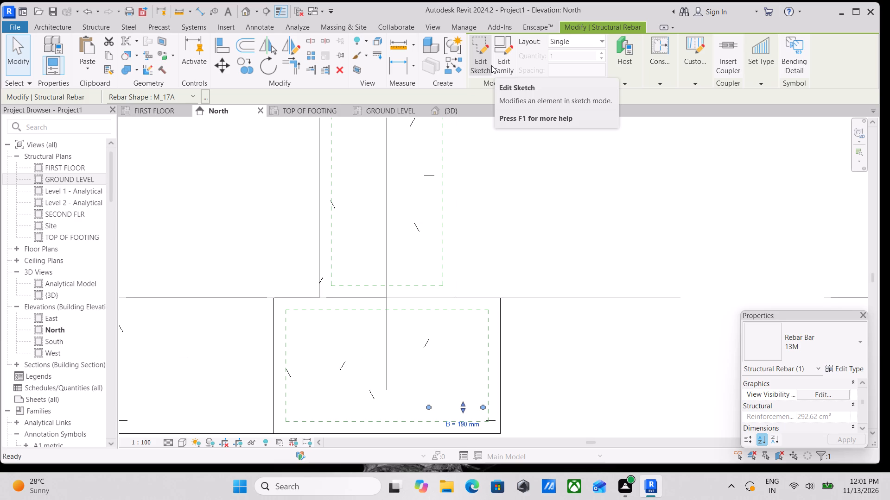
# Examine the bent vertical bar within the A/1 column and footing in the North elevation and the 3D view.
pyautogui.scroll(-2, 472, 75)
pyautogui.scroll(-4, 487, 225)
pyautogui.moveTo(513, 223); pyautogui.dragTo(501, 235, button='middle')
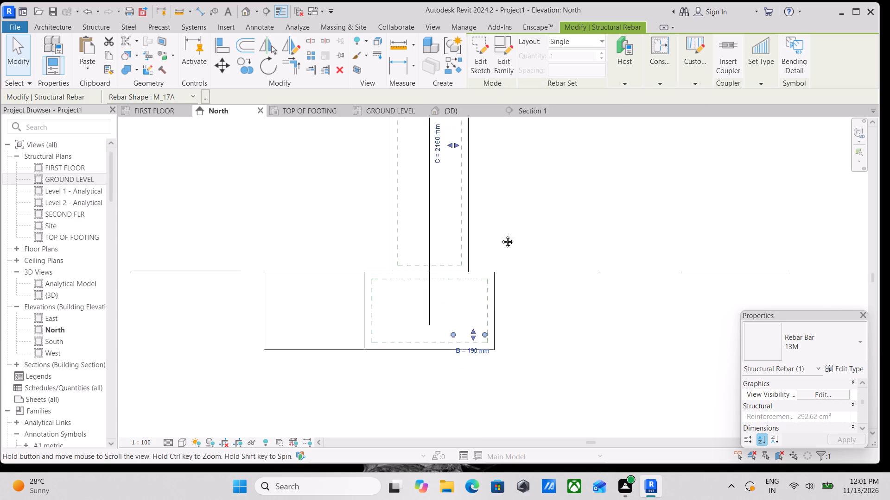
pyautogui.moveTo(501, 235); pyautogui.dragTo(425, 270, button='middle')
pyautogui.click(459, 107)
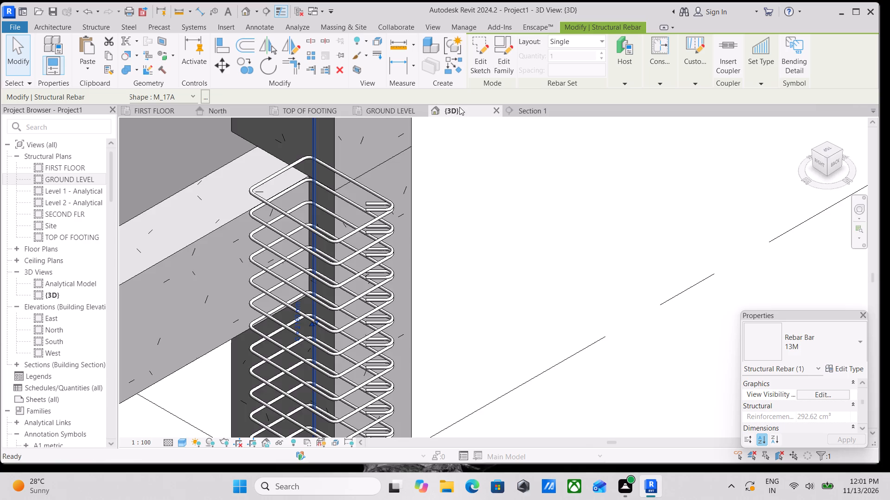
pyautogui.scroll(-5, 439, 226)
pyautogui.moveTo(495, 252); pyautogui.dragTo(411, 268, button='middle')
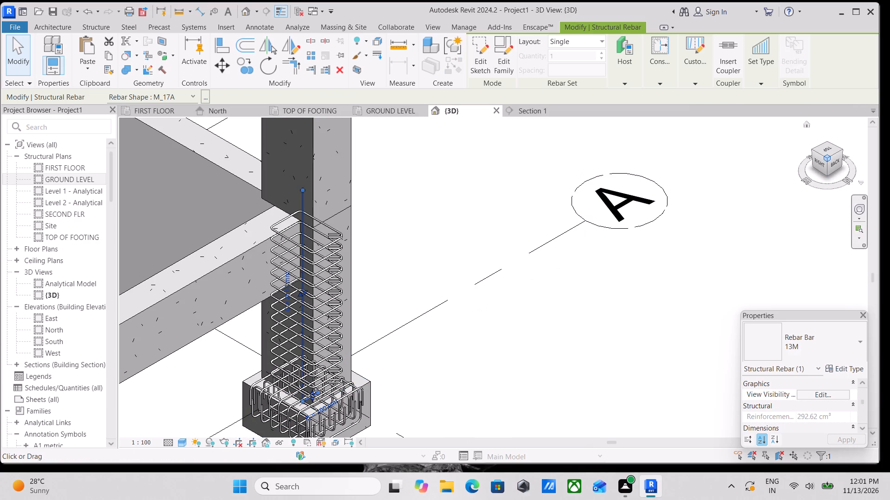
pyautogui.click(841, 149)
pyautogui.scroll(-6, 431, 294)
pyautogui.moveTo(431, 294); pyautogui.dragTo(408, 299, button='middle')
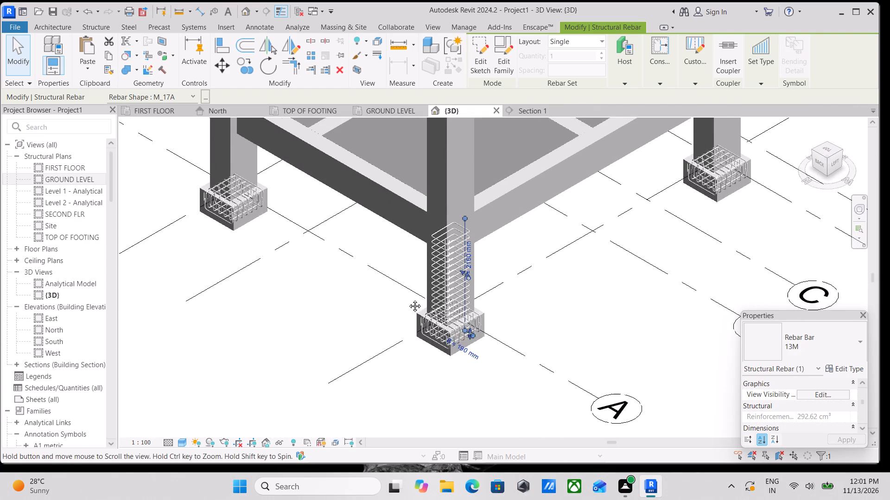
pyautogui.moveTo(408, 299); pyautogui.dragTo(370, 305, button='middle')
pyautogui.scroll(3, 761, 199)
pyautogui.scroll(2, 275, 233)
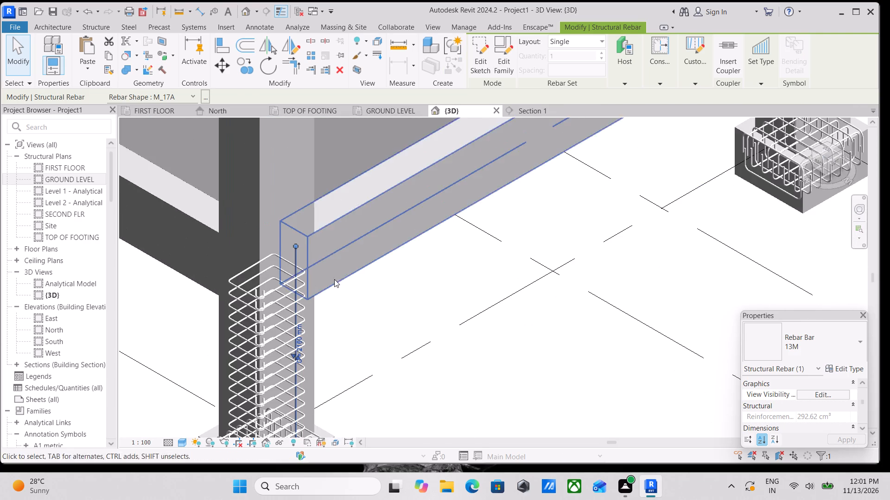
pyautogui.moveTo(334, 279); pyautogui.dragTo(335, 237, button='middle')
pyautogui.scroll(2, 310, 262)
pyautogui.moveTo(312, 278); pyautogui.dragTo(314, 326, button='middle')
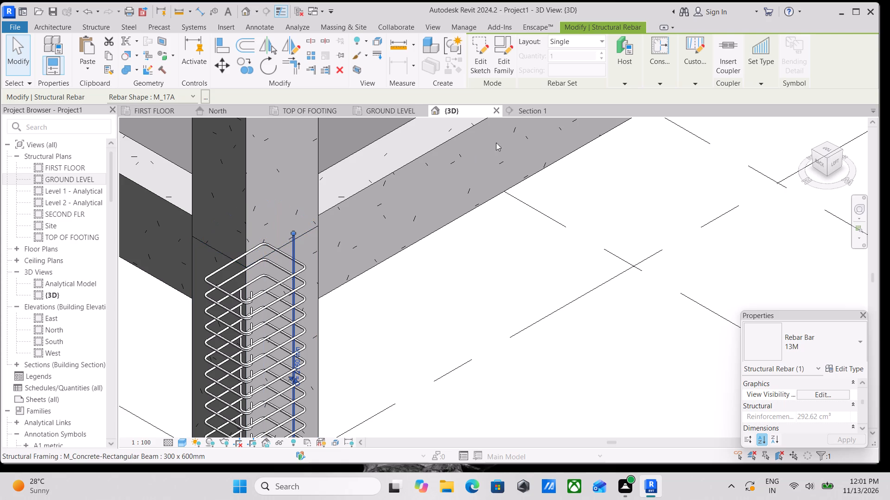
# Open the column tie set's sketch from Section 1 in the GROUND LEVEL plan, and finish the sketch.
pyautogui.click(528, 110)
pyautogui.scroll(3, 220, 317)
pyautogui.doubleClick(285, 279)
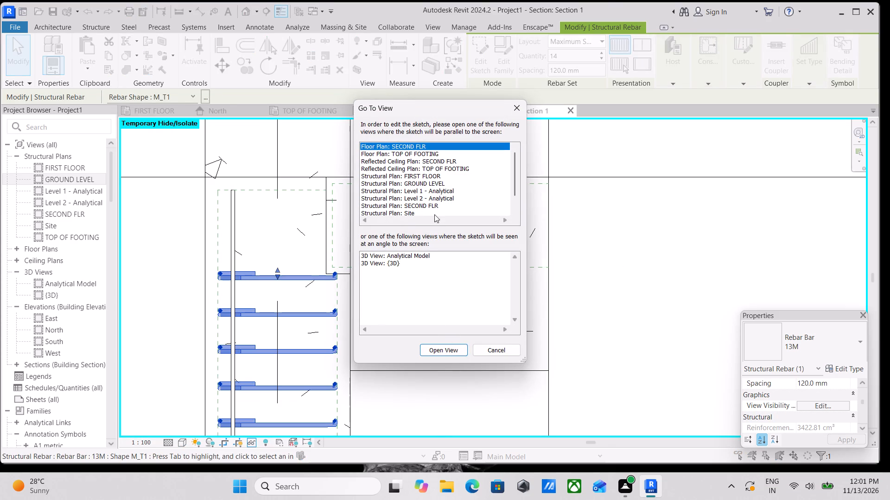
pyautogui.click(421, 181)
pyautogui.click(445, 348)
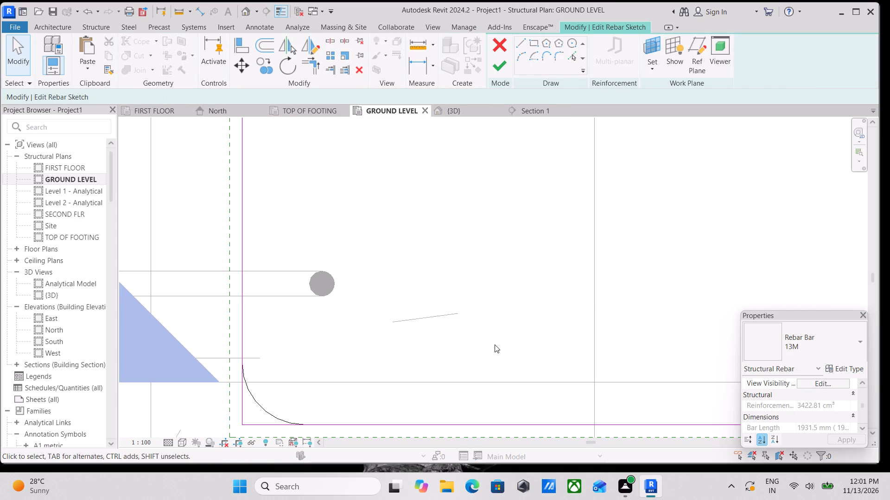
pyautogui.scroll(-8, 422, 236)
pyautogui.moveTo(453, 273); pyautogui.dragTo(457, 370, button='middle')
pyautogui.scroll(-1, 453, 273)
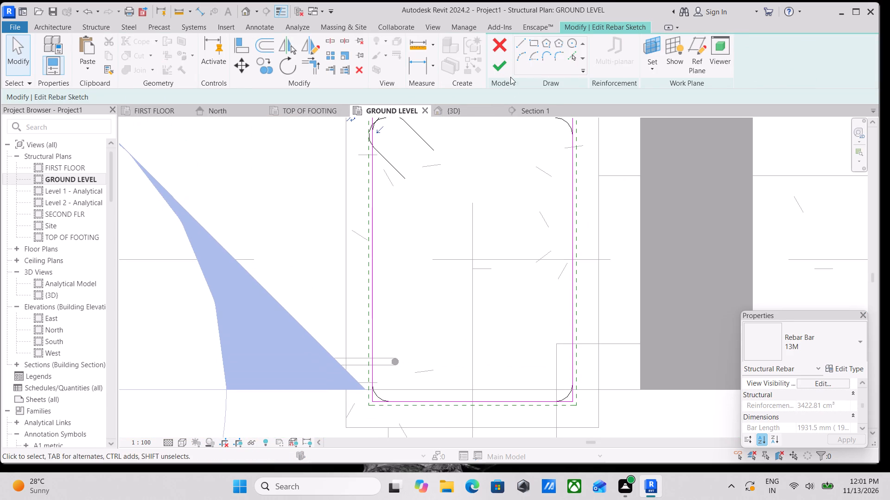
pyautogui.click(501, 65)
# Rotate a copy of the bent bar by 45° about its vertical leg so the horizontal leg points diagonally out through the tie's corner.
pyautogui.scroll(-2, 447, 311)
pyautogui.moveTo(447, 311); pyautogui.dragTo(468, 356, button='middle')
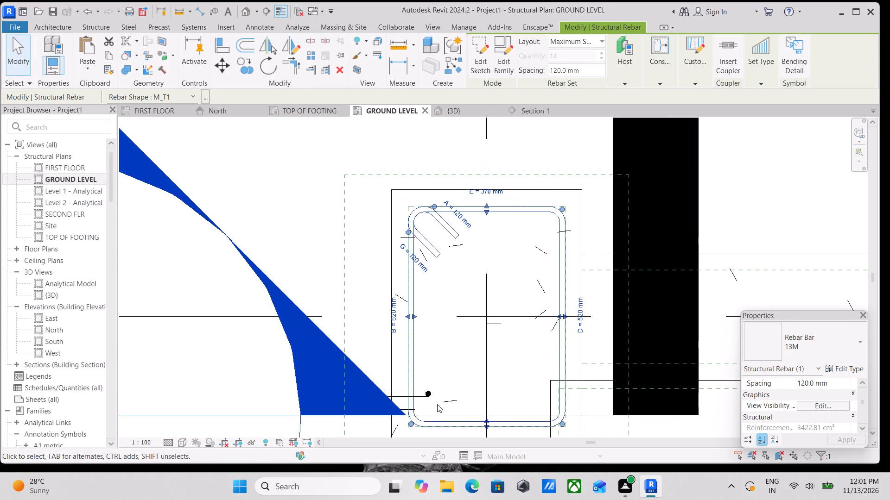
pyautogui.click(425, 394)
pyautogui.moveTo(436, 381); pyautogui.dragTo(442, 340, button='middle')
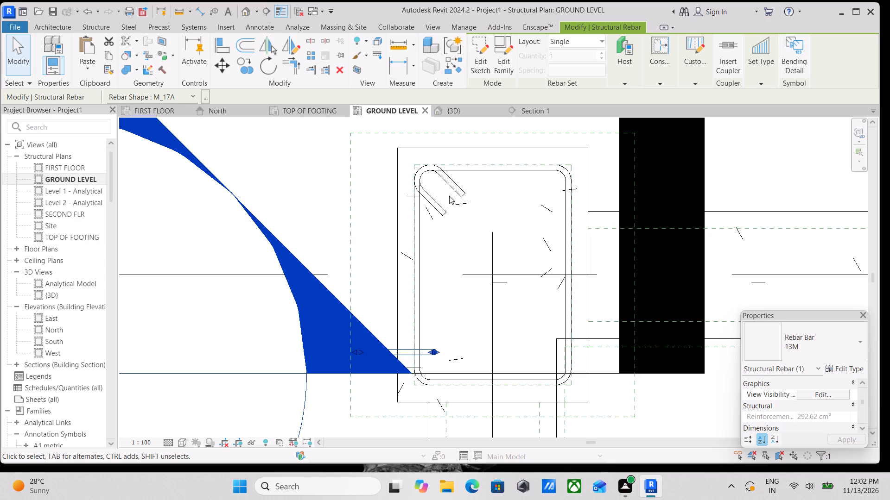
pyautogui.moveTo(457, 338); pyautogui.dragTo(452, 278, button='middle')
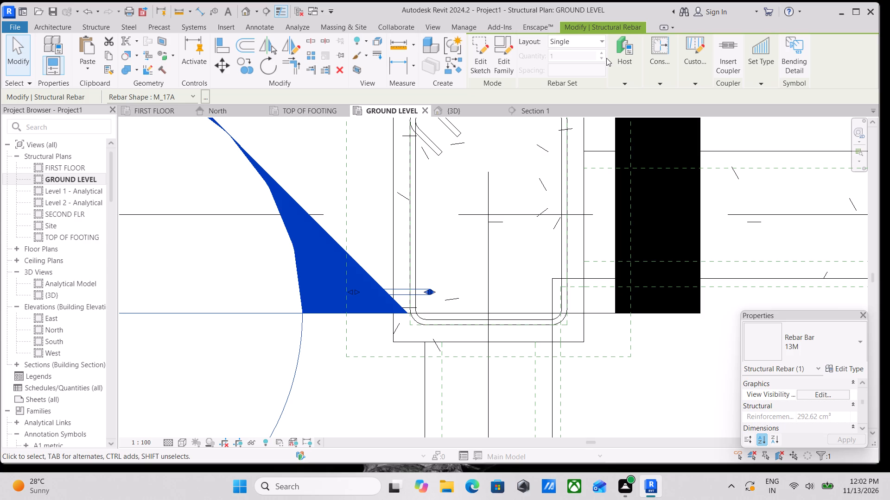
pyautogui.scroll(2, 579, 117)
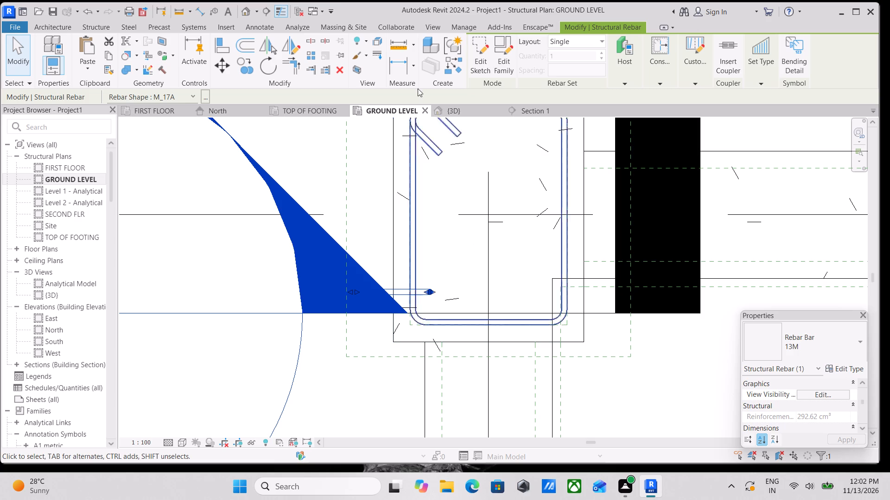
pyautogui.click(264, 68)
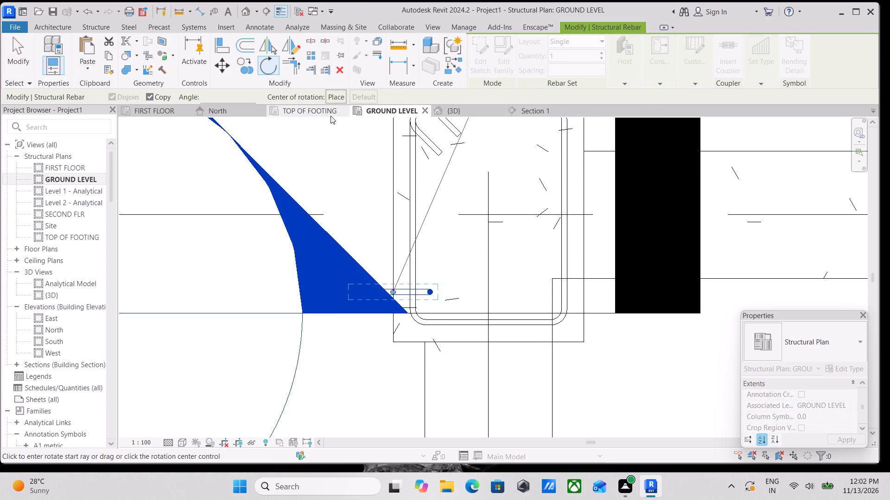
pyautogui.click(340, 97)
pyautogui.scroll(2, 426, 295)
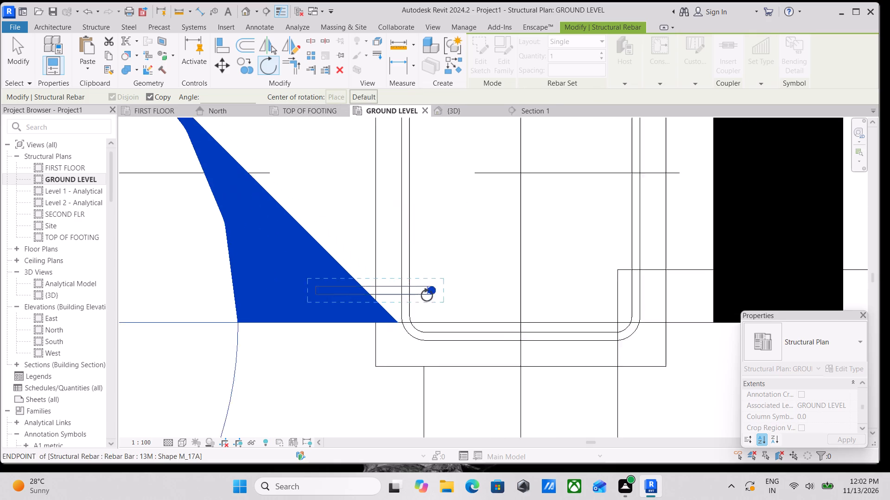
pyautogui.scroll(8, 427, 295)
pyautogui.click(426, 292)
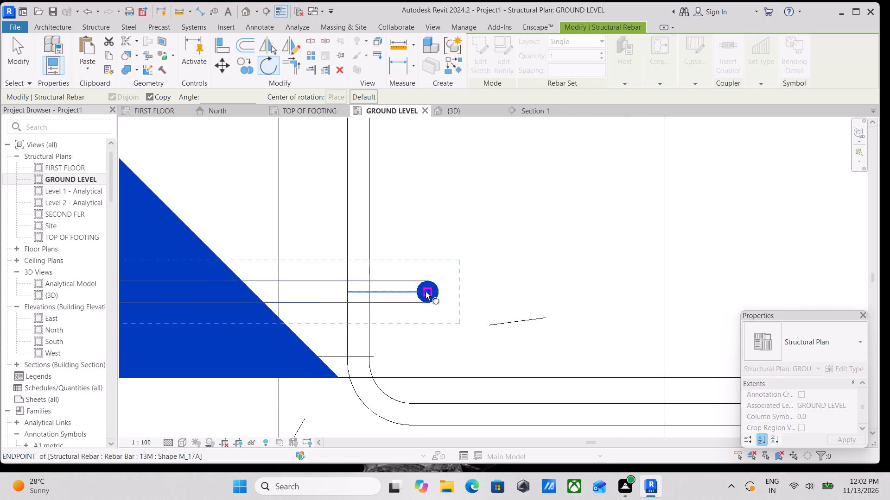
pyautogui.click(309, 289)
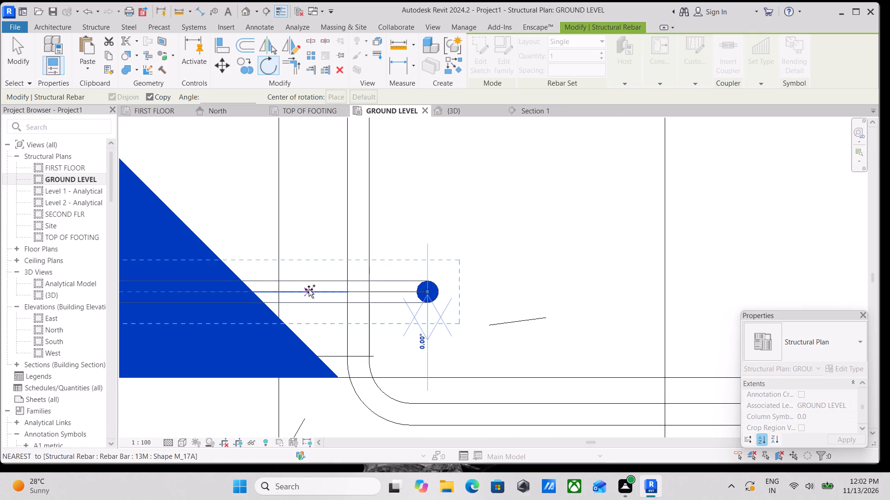
pyautogui.moveTo(309, 285); pyautogui.dragTo(316, 234, button='middle')
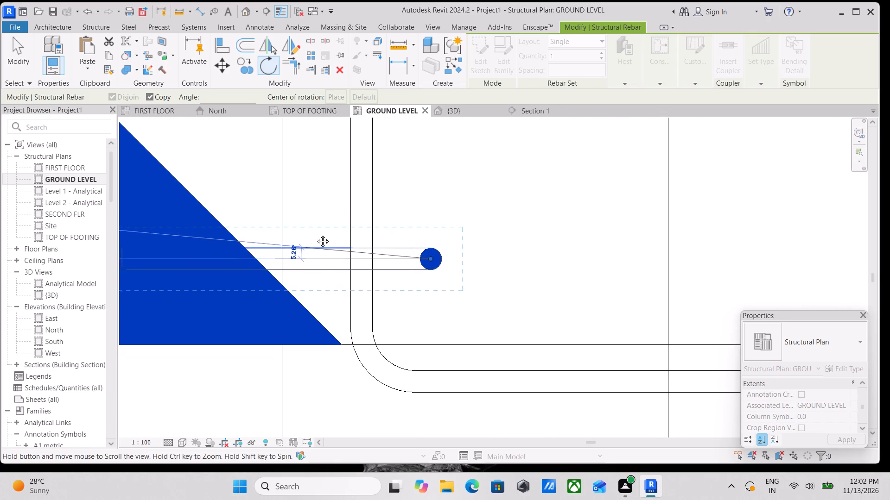
pyautogui.moveTo(316, 234); pyautogui.dragTo(324, 212, button='middle')
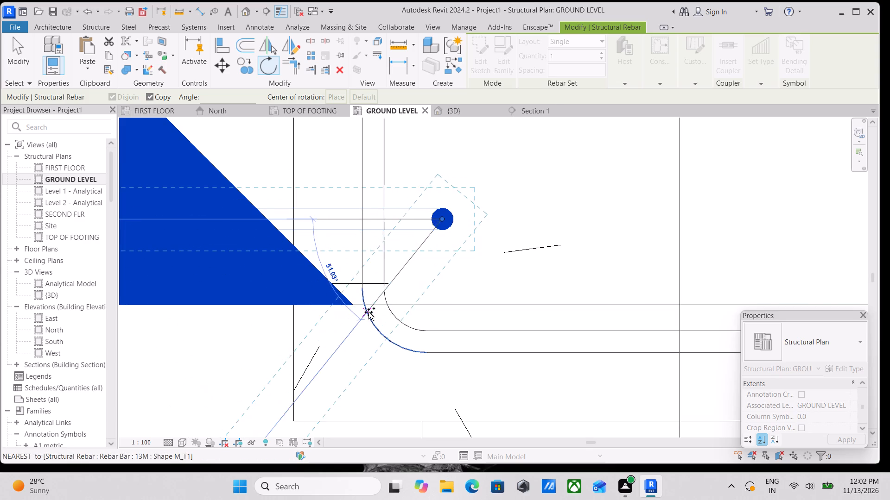
pyautogui.scroll(-7, 369, 312)
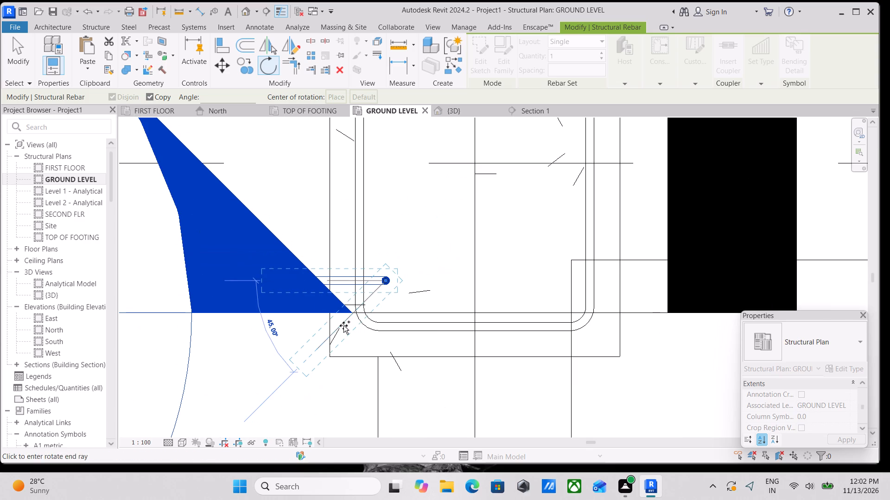
pyautogui.click(343, 325)
pyautogui.scroll(-2, 410, 246)
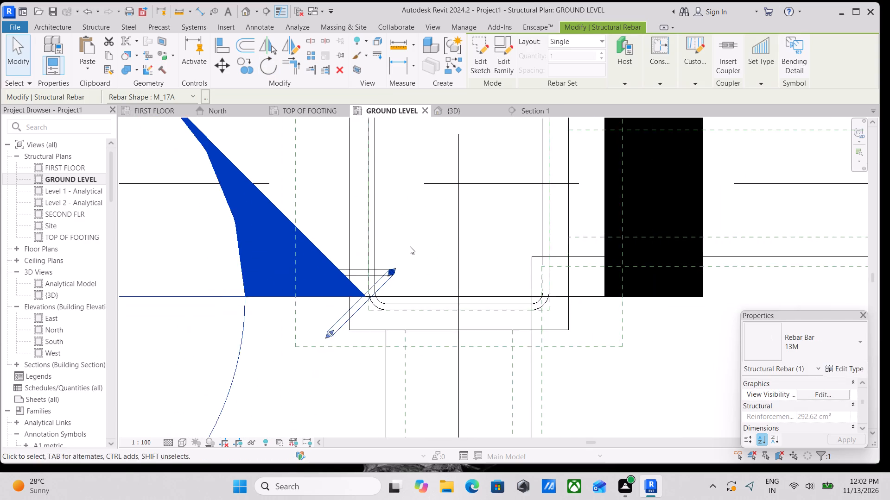
# Nudge the original bent bar along the tie's long side to near the middle of the column.
pyautogui.moveTo(412, 250); pyautogui.dragTo(417, 281, button='middle')
pyautogui.scroll(5, 357, 300)
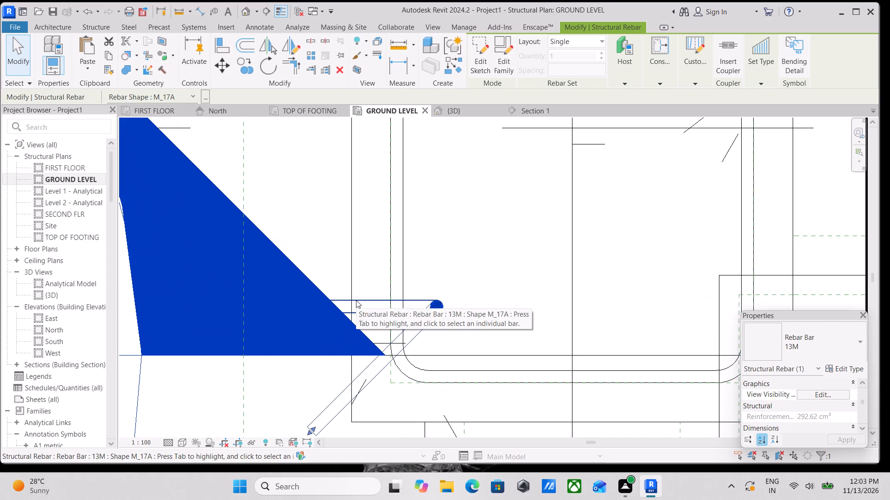
pyautogui.click(356, 300)
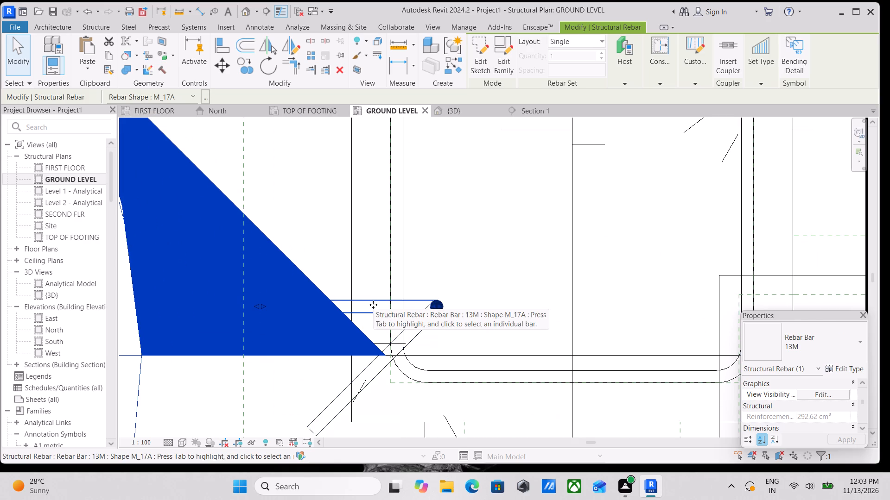
pyautogui.press('Up')
pyautogui.press('Up')
pyautogui.press('Up')
pyautogui.press('Up')
pyautogui.press('Up')
pyautogui.press('Up')
pyautogui.press('Up')
pyautogui.press('Up')
pyautogui.press('Up')
pyautogui.press('Up')
pyautogui.press('Up')
pyautogui.press('Up')
pyautogui.press('Up')
pyautogui.press('Up')
pyautogui.press('Up')
pyautogui.press('Up')
pyautogui.press('Up')
pyautogui.press('Up')
pyautogui.press('Up')
pyautogui.press('Up')
pyautogui.press('Up')
pyautogui.press('Up')
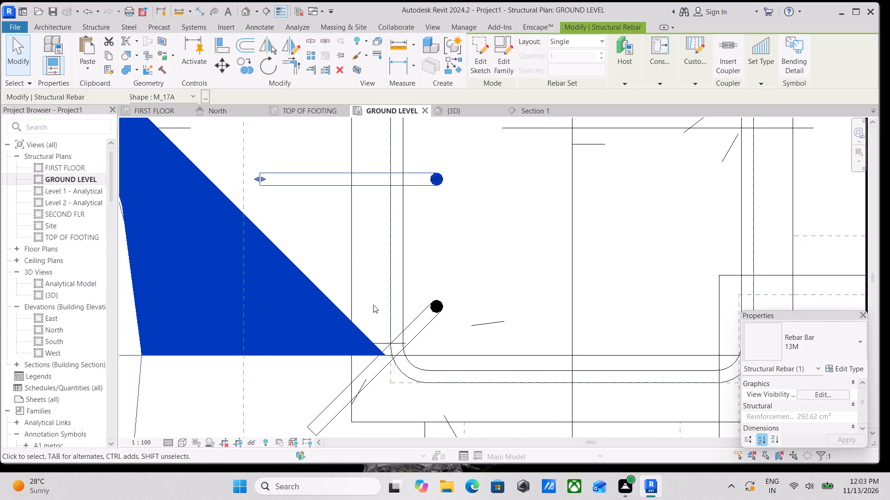
pyautogui.press('Up')
pyautogui.press('Up')
pyautogui.press('Up')
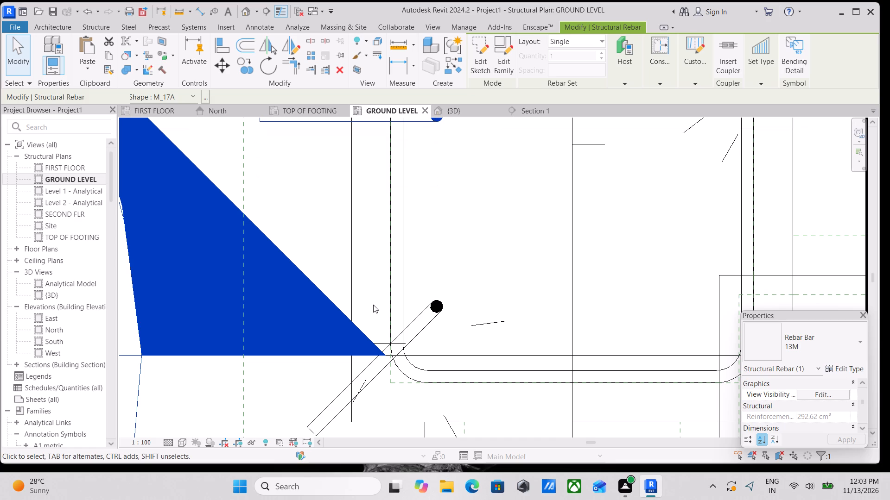
pyautogui.press('Up')
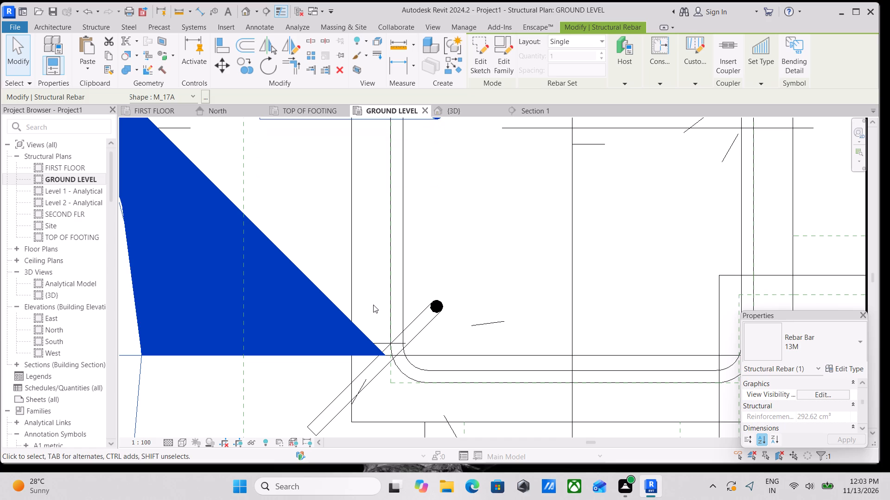
pyautogui.press('Up')
# Nudge the diagonal corner bar five increments closer to the tie's adjacent short side.
pyautogui.scroll(-6, 382, 298)
pyautogui.moveTo(434, 282); pyautogui.dragTo(396, 333, button='middle')
pyautogui.scroll(-1, 402, 326)
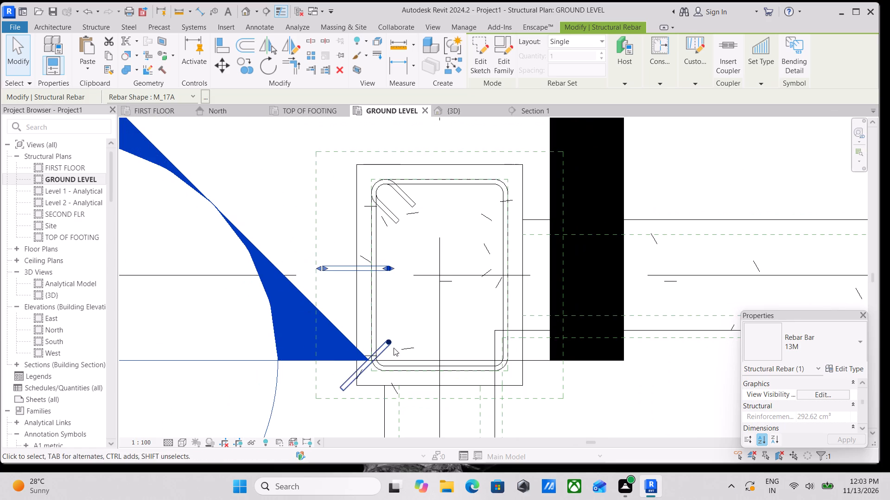
pyautogui.scroll(2, 394, 348)
pyautogui.moveTo(413, 335); pyautogui.dragTo(413, 306, button='middle')
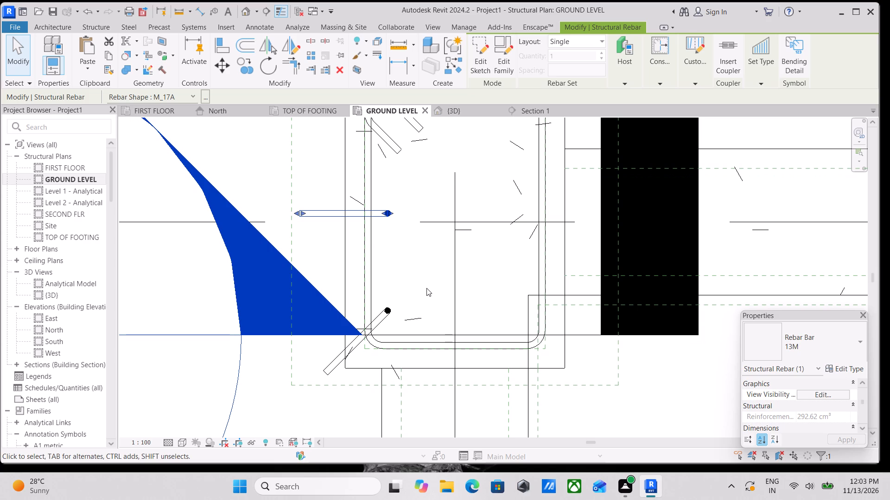
pyautogui.click(394, 311)
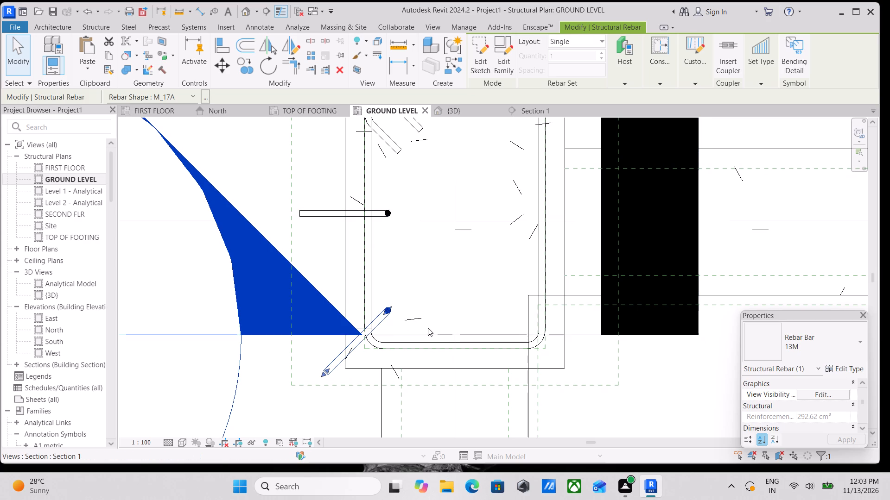
pyautogui.press('Down')
pyautogui.press('Down')
pyautogui.press('Down')
pyautogui.press('Down')
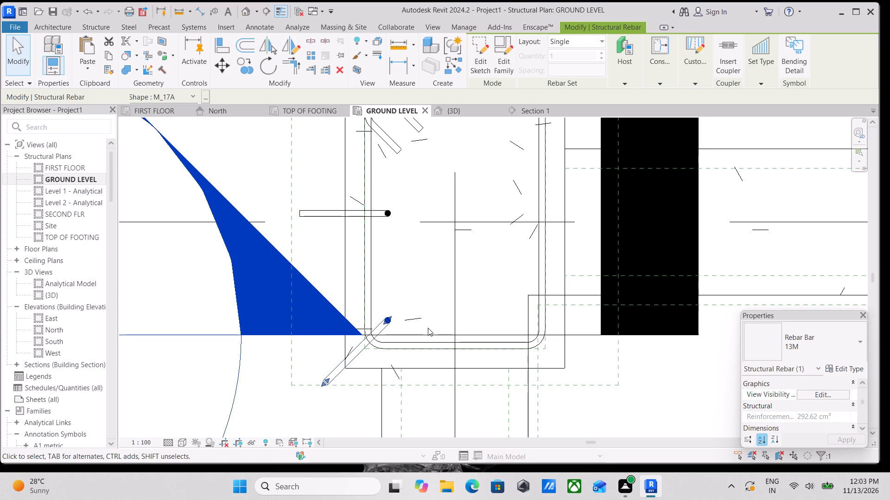
pyautogui.press('Down')
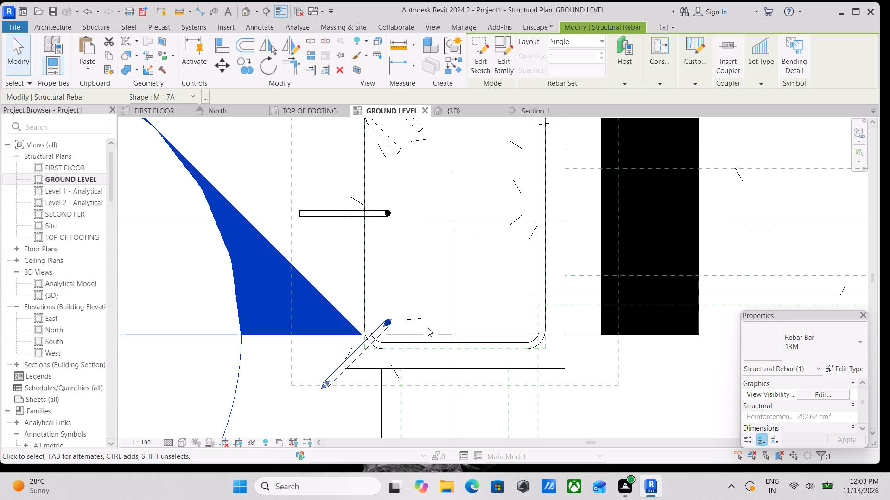
# Mirror a copy of the diagonal corner bar to the tie's opposite corner about an axis drawn along grid line 1.
pyautogui.scroll(-1, 428, 328)
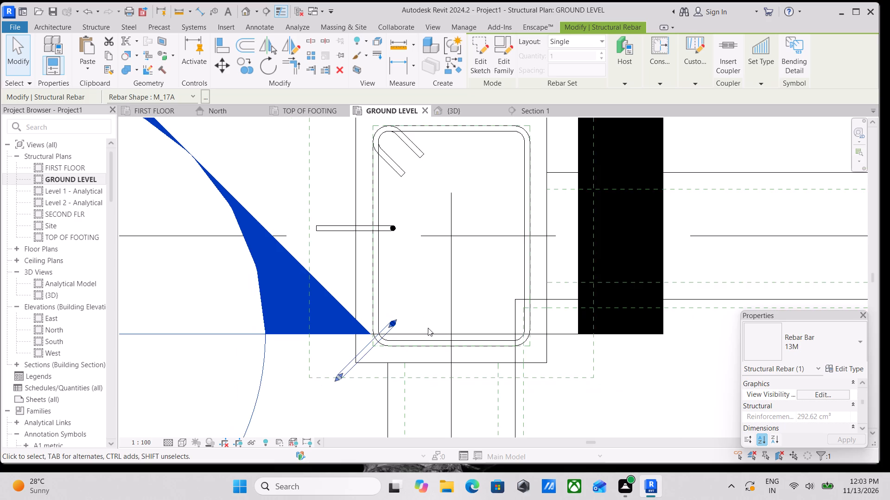
pyautogui.moveTo(375, 306); pyautogui.dragTo(294, 342, button='middle')
pyautogui.scroll(2, 370, 321)
pyautogui.moveTo(351, 328); pyautogui.dragTo(351, 327, button='middle')
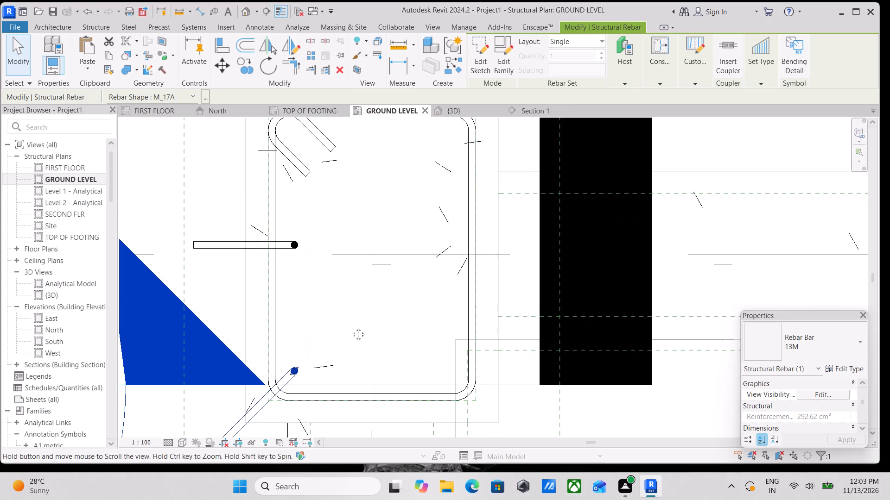
pyautogui.moveTo(351, 327); pyautogui.dragTo(359, 322, button='middle')
pyautogui.write('DM')
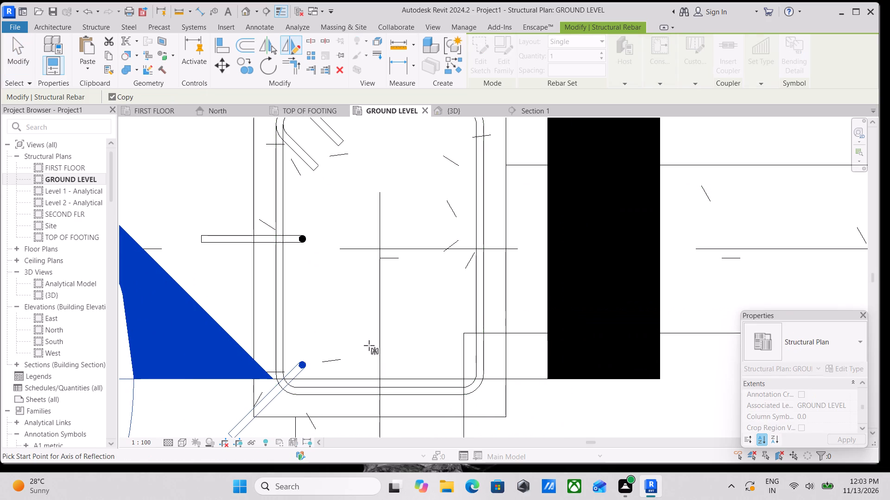
pyautogui.click(380, 388)
pyautogui.moveTo(380, 419); pyautogui.dragTo(394, 318, button='middle')
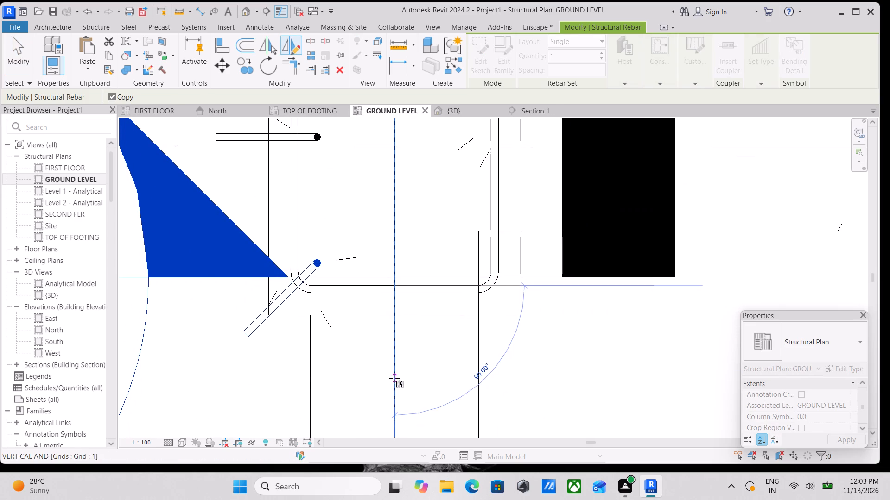
pyautogui.click(394, 378)
pyautogui.scroll(-2, 394, 378)
pyautogui.moveTo(394, 378); pyautogui.dragTo(386, 421, button='middle')
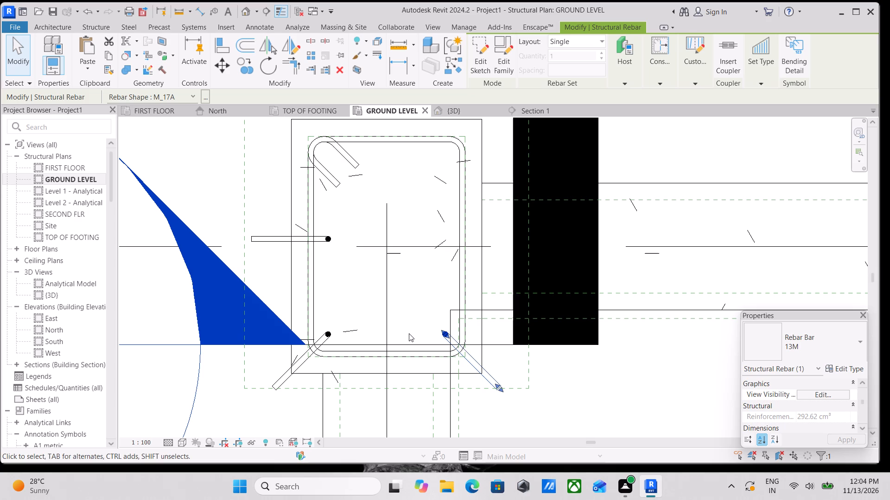
pyautogui.scroll(2, 409, 333)
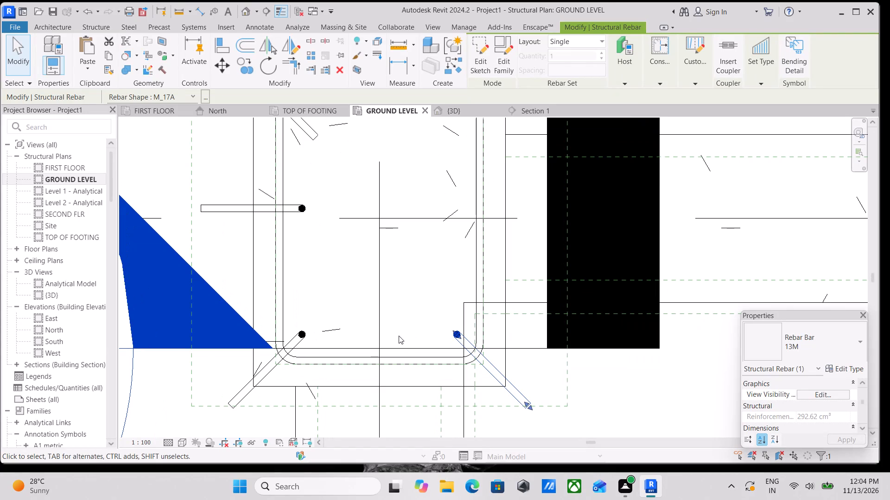
pyautogui.scroll(-2, 426, 344)
pyautogui.moveTo(379, 341); pyautogui.dragTo(362, 372, button='middle')
pyautogui.scroll(-1, 360, 373)
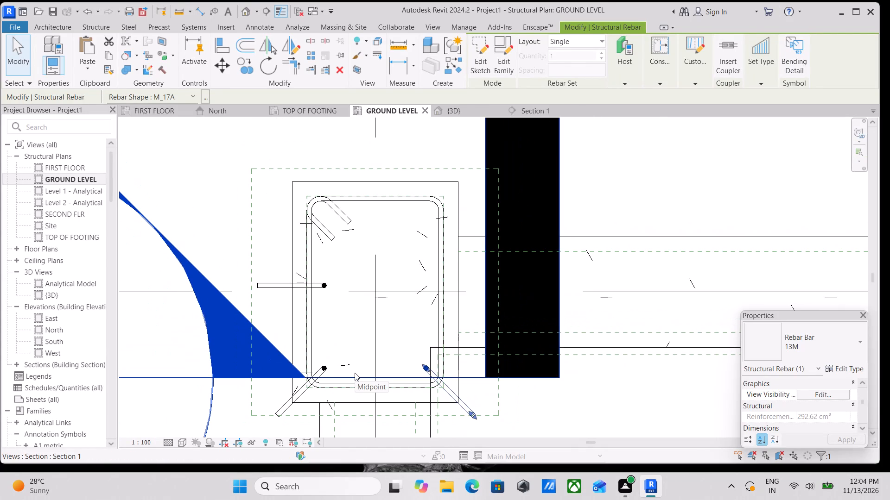
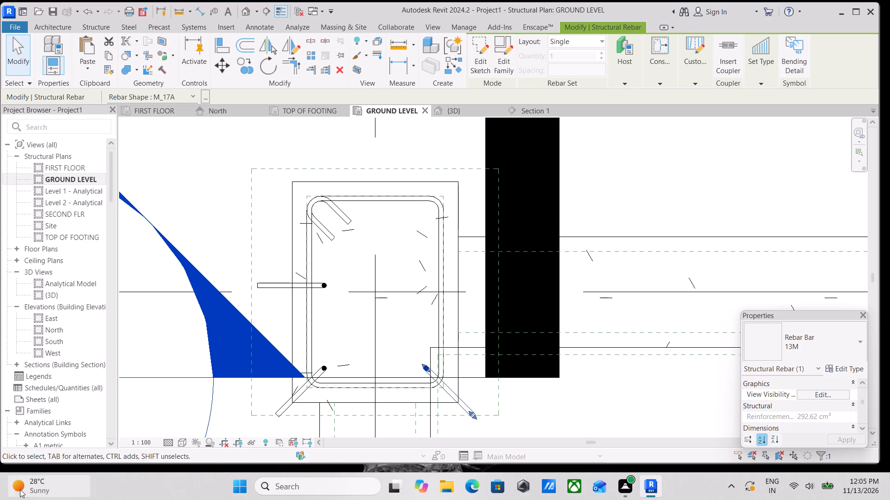
# Mirror copies of the two lower corner bars about the column's horizontal centreline (grid A) to the two upper corners.
pyautogui.scroll(2, 305, 388)
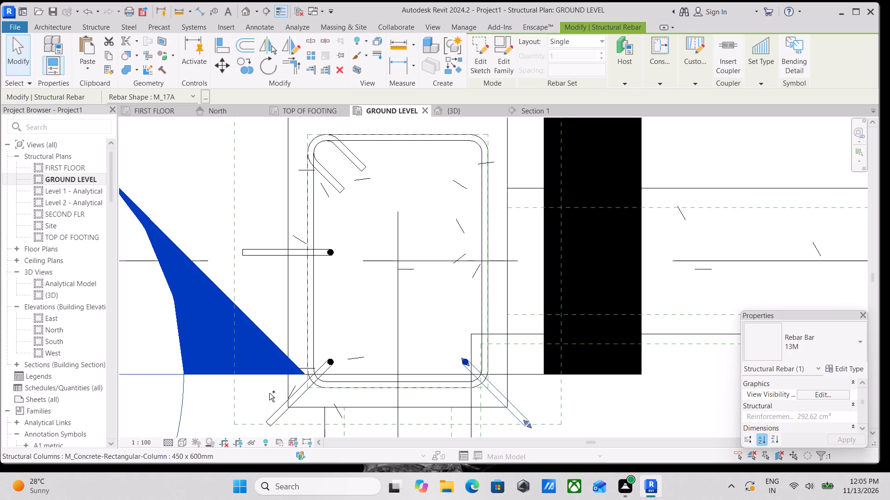
pyautogui.keyDown('ctrl'); pyautogui.click(280, 410); pyautogui.keyUp('ctrl')
pyautogui.moveTo(373, 372); pyautogui.dragTo(343, 390, button='middle')
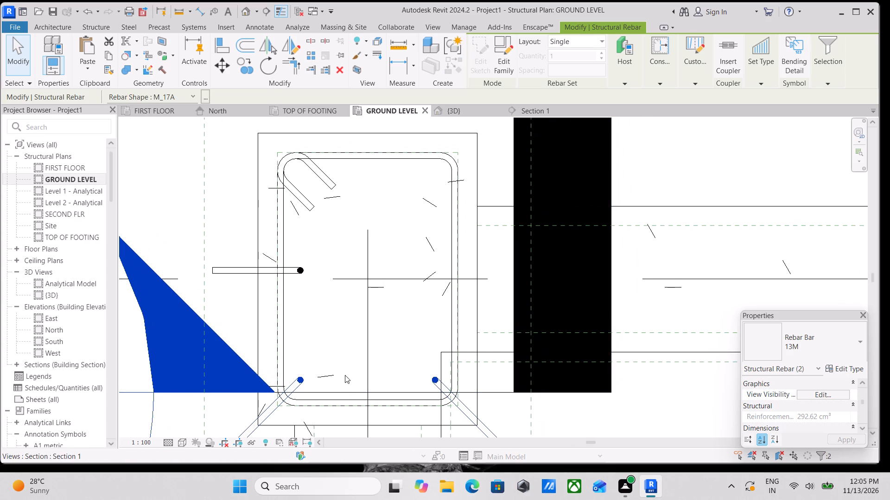
pyautogui.moveTo(358, 353); pyautogui.dragTo(430, 319, button='middle')
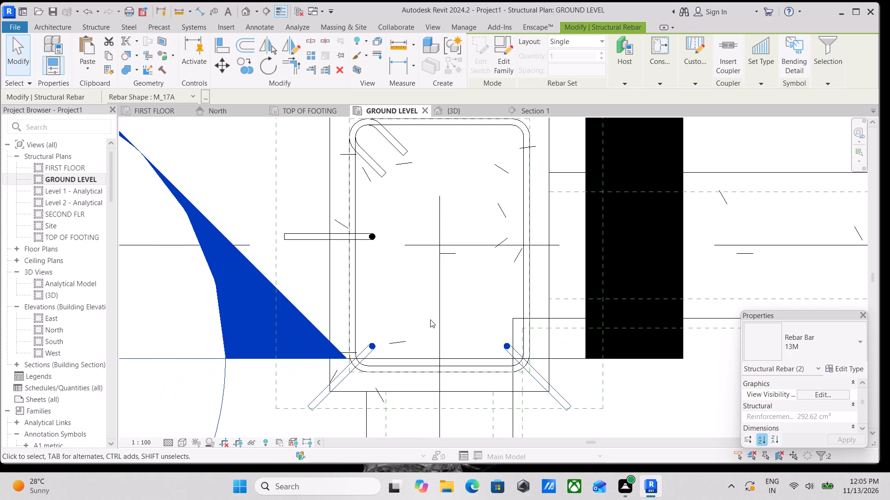
pyautogui.write('DM')
pyautogui.moveTo(439, 241); pyautogui.dragTo(443, 325, button='middle')
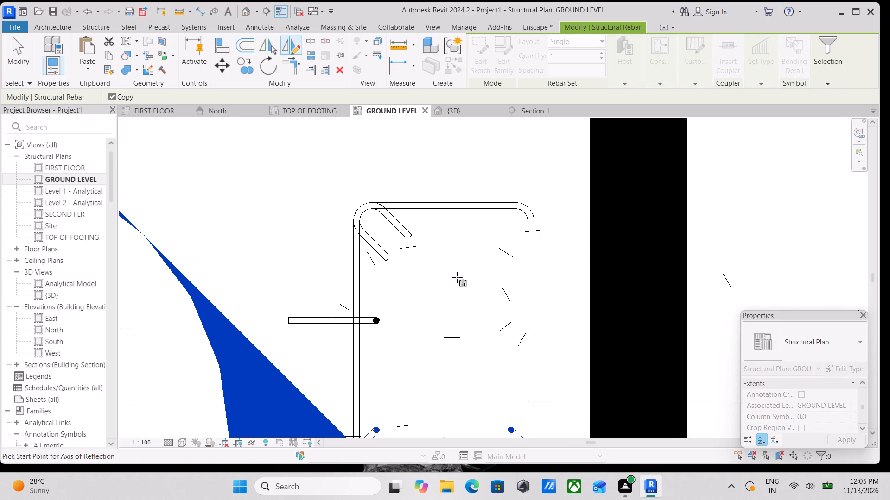
pyautogui.scroll(-1, 402, 275)
pyautogui.moveTo(402, 275); pyautogui.dragTo(380, 236, button='middle')
pyautogui.click(494, 281)
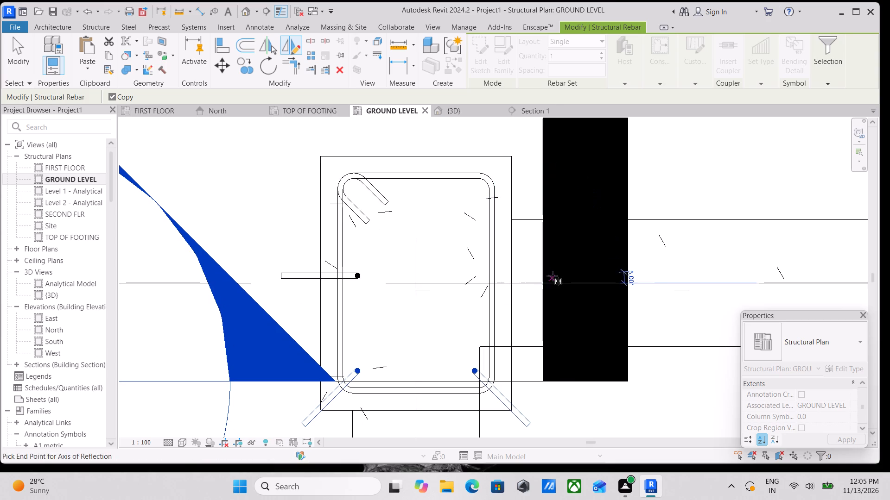
pyautogui.click(569, 279)
pyautogui.scroll(-1, 569, 279)
pyautogui.moveTo(527, 288); pyautogui.dragTo(531, 291, button='middle')
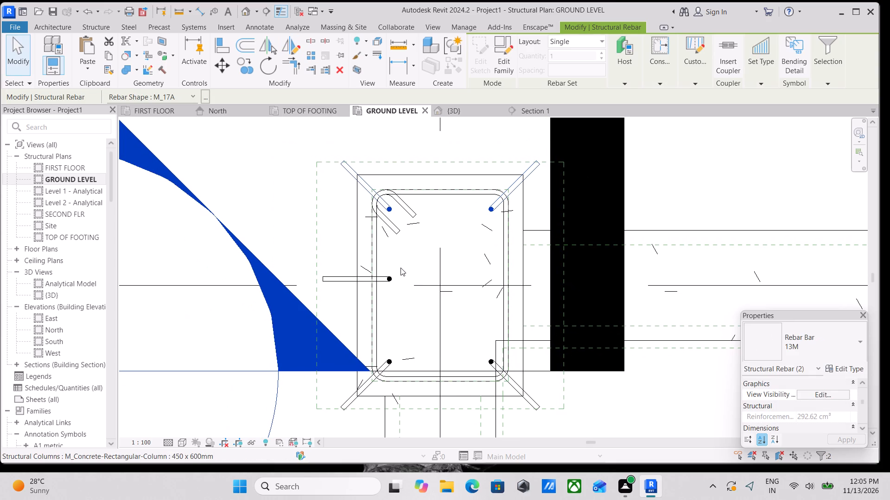
pyautogui.scroll(1, 372, 274)
pyautogui.press('Escape')
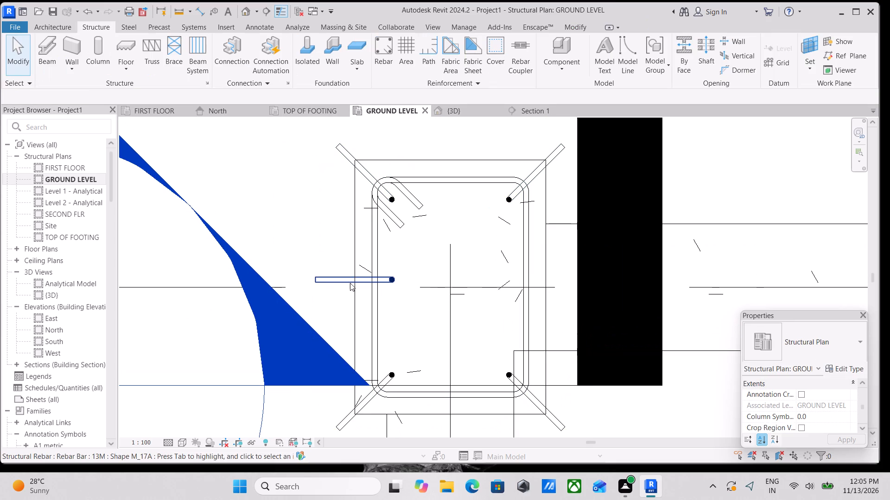
# Set the layout of the single horizontal side bar to Fixed Number with a quantity of 2.
pyautogui.click(309, 275)
pyautogui.click(320, 280)
pyautogui.moveTo(437, 300); pyautogui.dragTo(431, 322, button='middle')
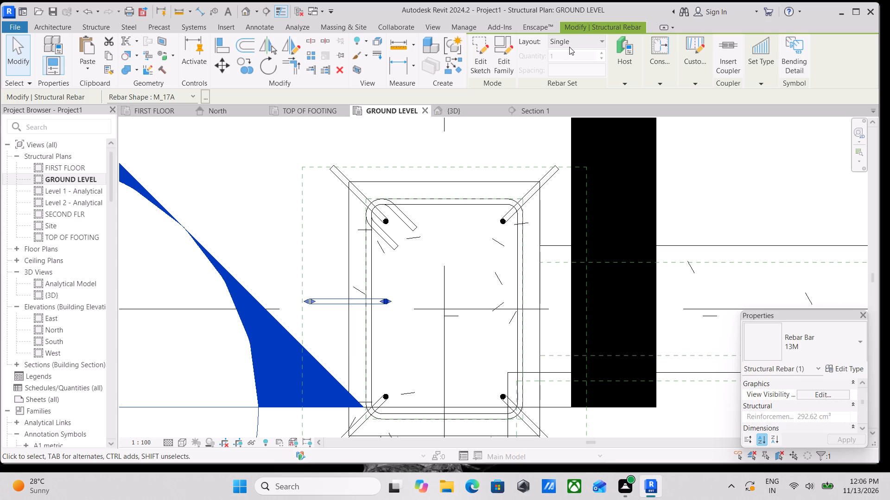
pyautogui.click(597, 41)
pyautogui.click(590, 63)
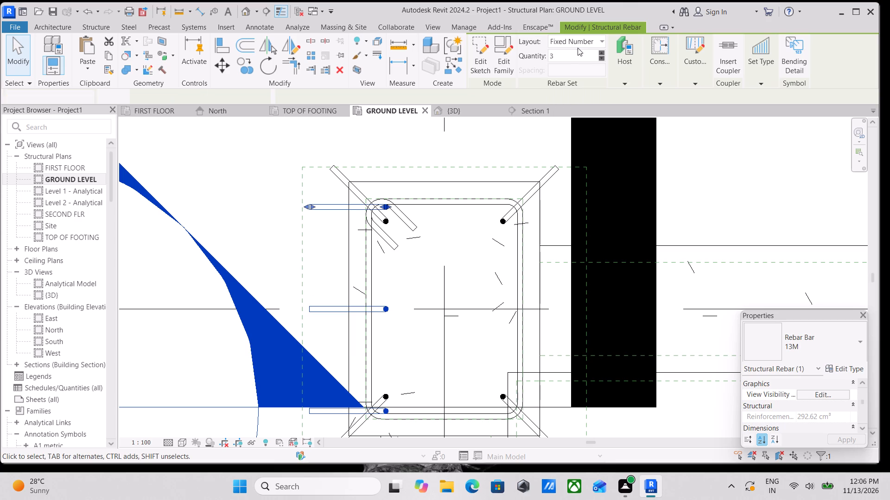
pyautogui.click(567, 54)
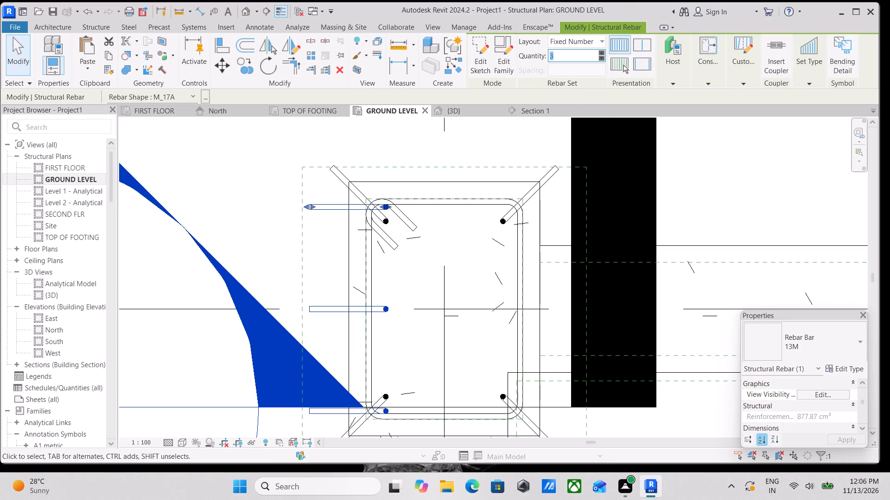
pyautogui.press('2')
pyautogui.press('Return')
# Pull both ends of the two-bar side set inward so its bars sit roughly evenly between the column's corner bars.
pyautogui.moveTo(518, 165); pyautogui.dragTo(517, 165, button='middle')
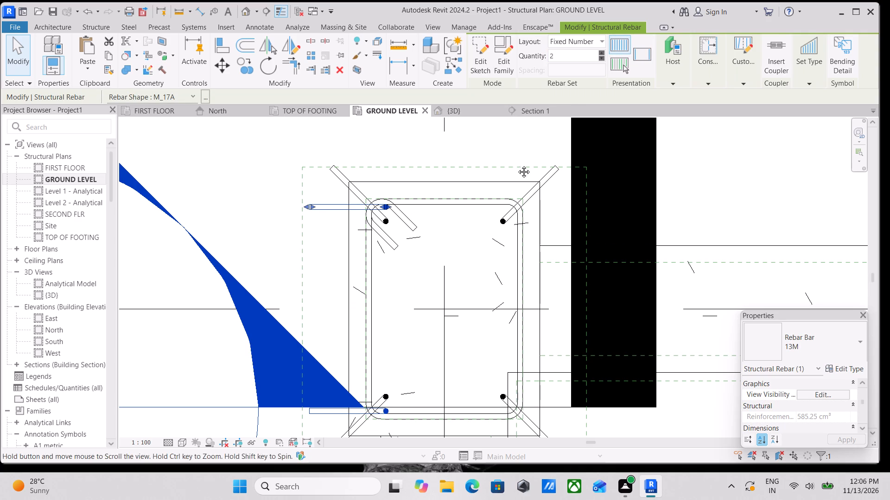
pyautogui.moveTo(517, 165); pyautogui.dragTo(520, 125, button='middle')
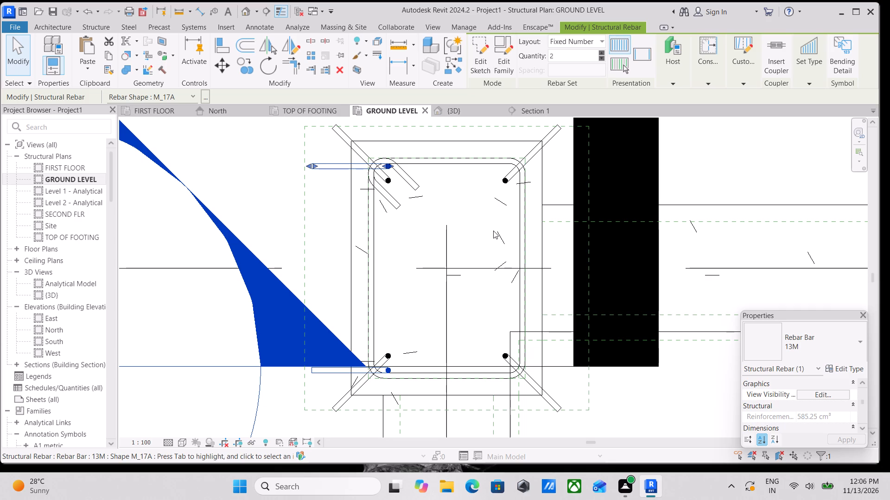
pyautogui.scroll(-1, 460, 204)
pyautogui.moveTo(460, 204); pyautogui.dragTo(469, 226, button='middle')
pyautogui.scroll(1, 381, 357)
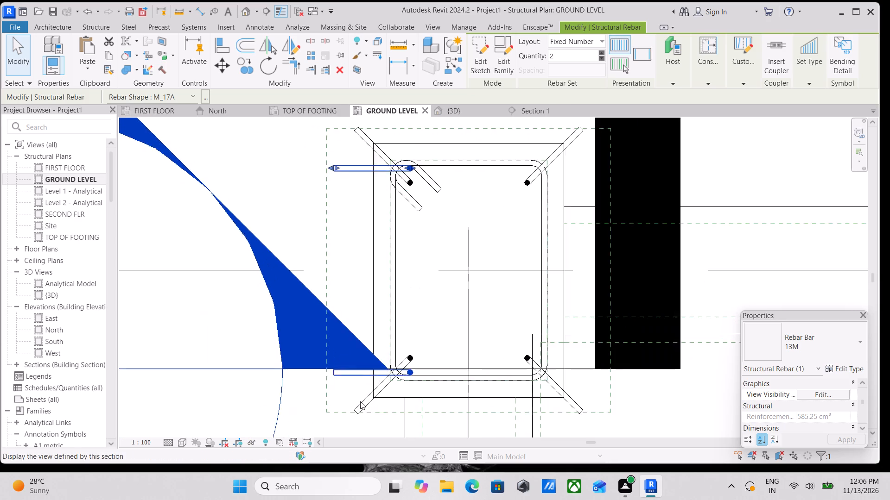
pyautogui.scroll(8, 358, 402)
pyautogui.click(365, 355)
pyautogui.scroll(-7, 367, 354)
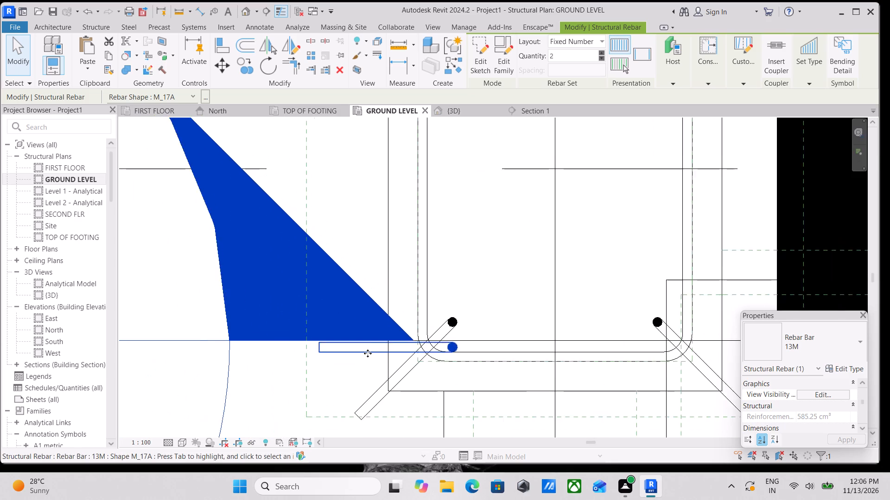
pyautogui.scroll(-2, 368, 353)
pyautogui.moveTo(419, 217); pyautogui.dragTo(423, 259, button='middle')
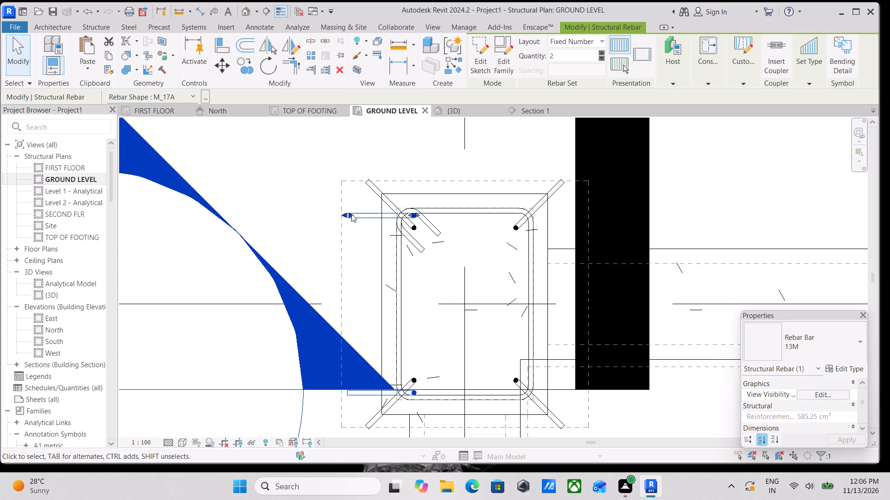
pyautogui.moveTo(351, 214); pyautogui.dragTo(350, 226)
pyautogui.moveTo(381, 214); pyautogui.dragTo(380, 229)
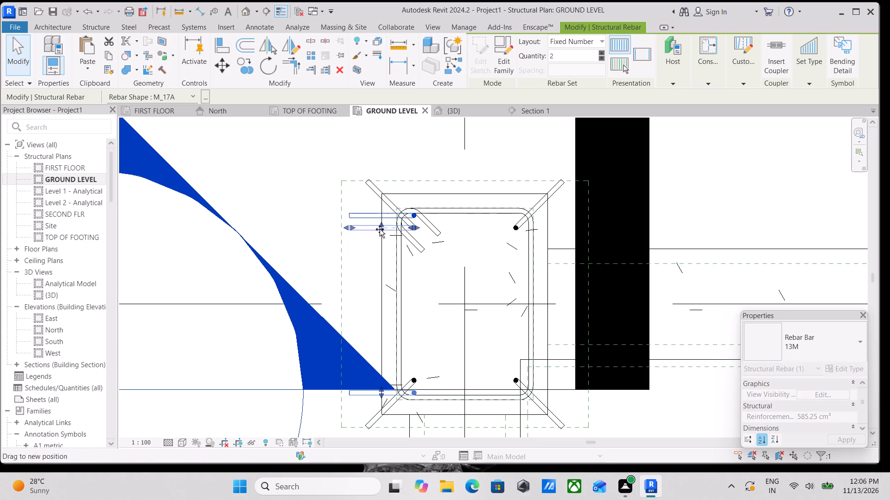
pyautogui.moveTo(380, 229); pyautogui.dragTo(382, 276)
pyautogui.scroll(3, 374, 394)
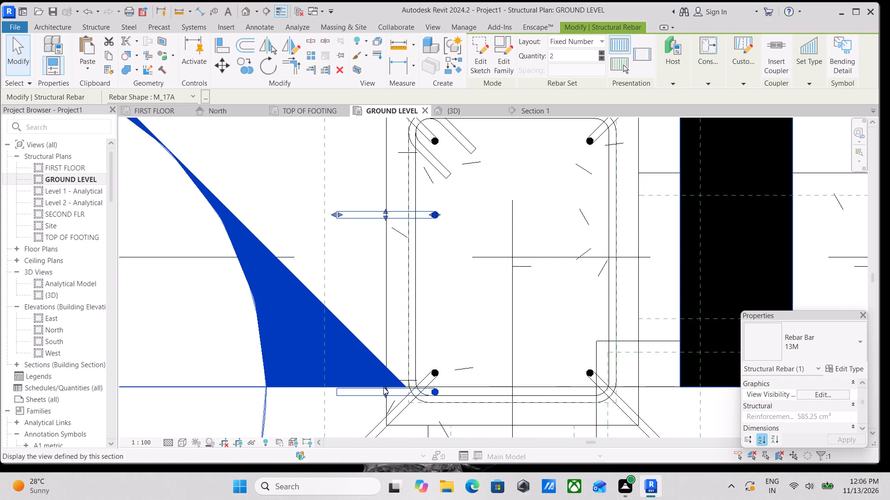
pyautogui.moveTo(386, 389); pyautogui.dragTo(384, 316)
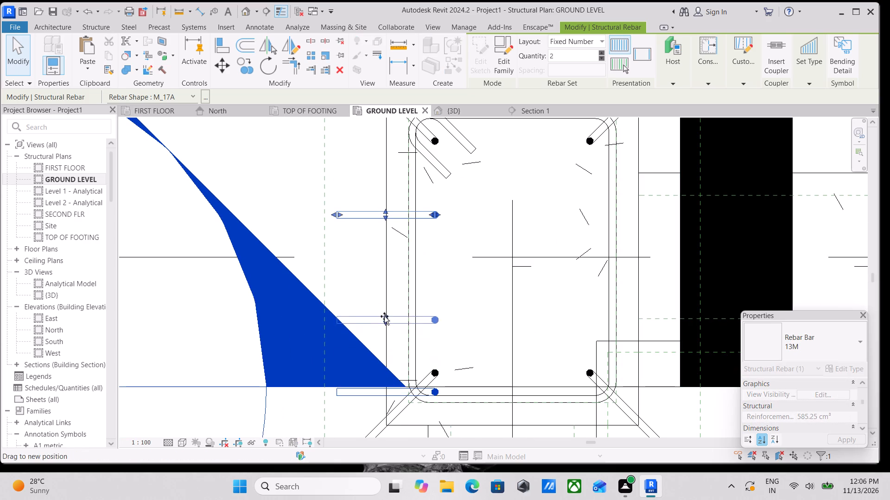
pyautogui.moveTo(384, 316); pyautogui.dragTo(382, 298)
pyautogui.scroll(-3, 382, 298)
pyautogui.scroll(-3, 471, 256)
pyautogui.moveTo(472, 256); pyautogui.dragTo(489, 254, button='middle')
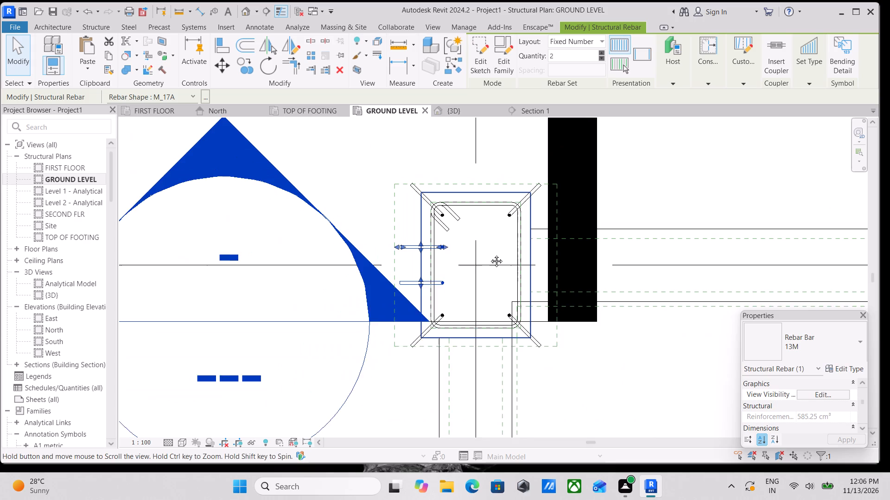
pyautogui.moveTo(489, 254); pyautogui.dragTo(491, 254, button='middle')
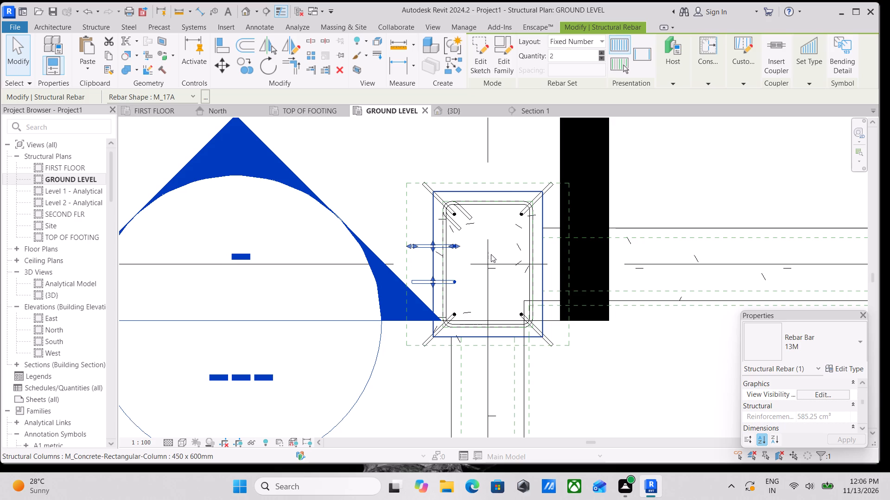
pyautogui.scroll(-2, 491, 254)
pyautogui.scroll(6, 466, 269)
pyautogui.press('Escape')
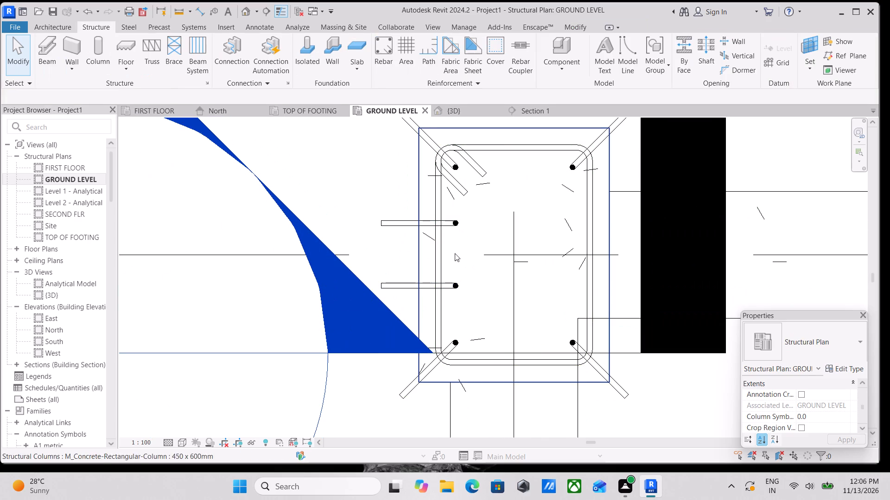
# Mirror a copy of the two-bar side set about the column's vertical centreline (grid 1) onto the opposite face.
pyautogui.click(393, 226)
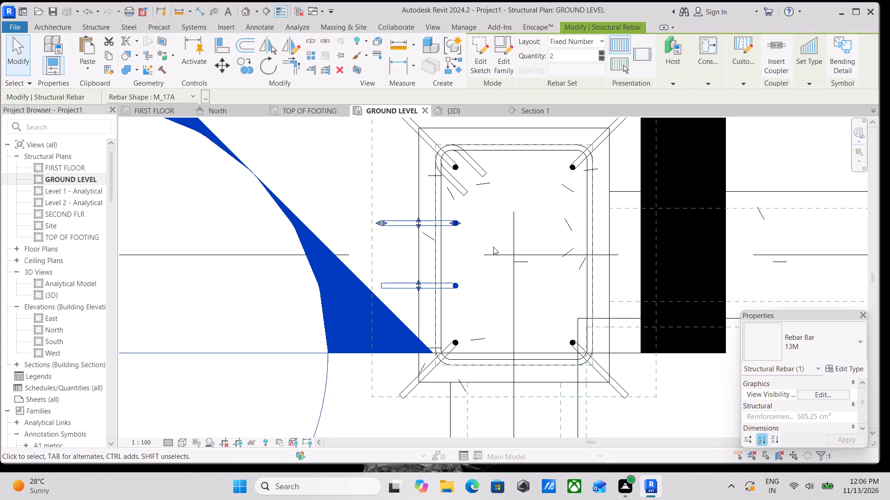
pyautogui.moveTo(496, 255); pyautogui.dragTo(507, 289, button='middle')
pyautogui.write('DM')
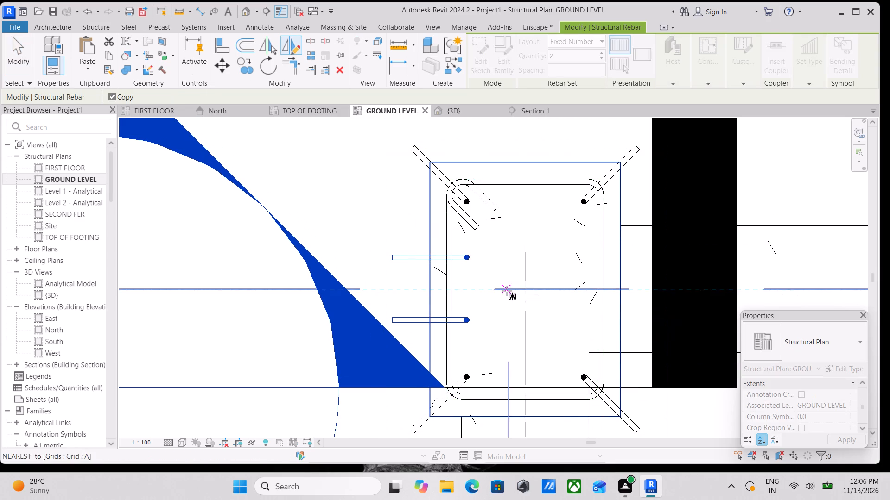
pyautogui.click(530, 186)
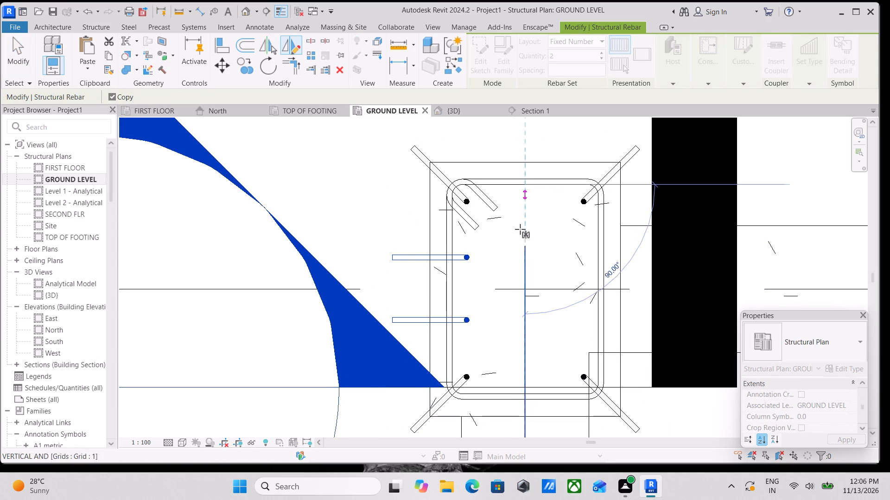
pyautogui.click(522, 288)
pyautogui.scroll(-1, 522, 288)
pyautogui.moveTo(522, 288); pyautogui.dragTo(516, 287, button='middle')
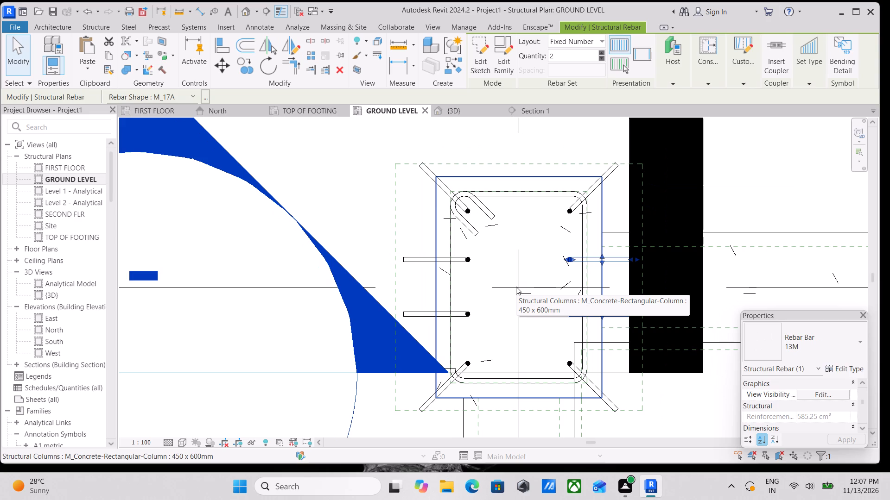
pyautogui.press('Escape')
# Check the view visibility states of the mirrored two-bar set on the column face beside the solid black block.
pyautogui.scroll(-3, 521, 274)
pyautogui.moveTo(501, 294); pyautogui.dragTo(475, 334, button='middle')
pyautogui.scroll(1, 475, 332)
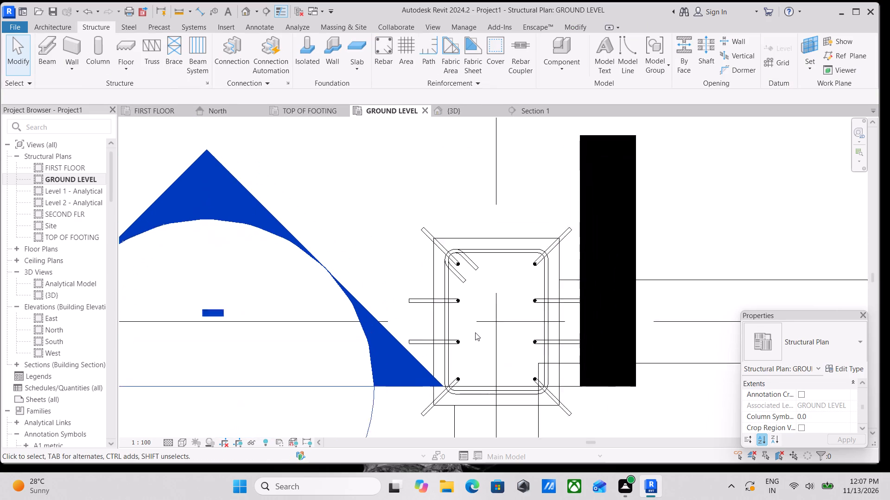
pyautogui.scroll(1, 475, 332)
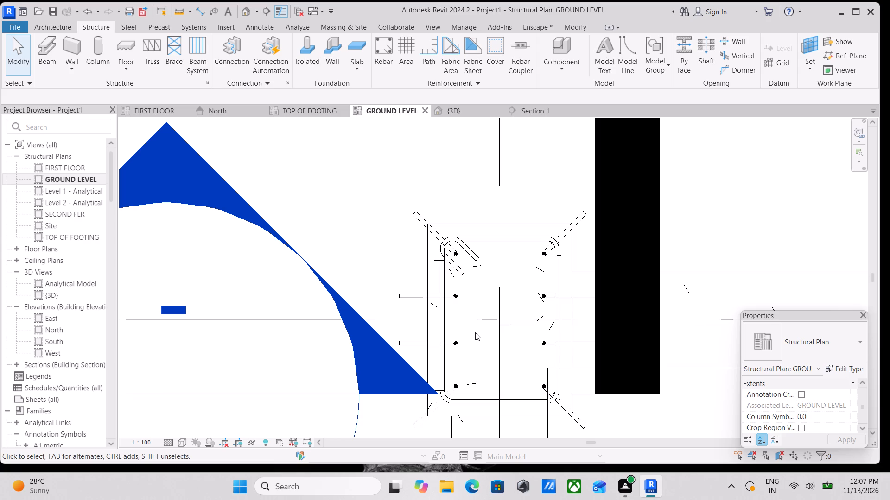
pyautogui.scroll(-2, 503, 310)
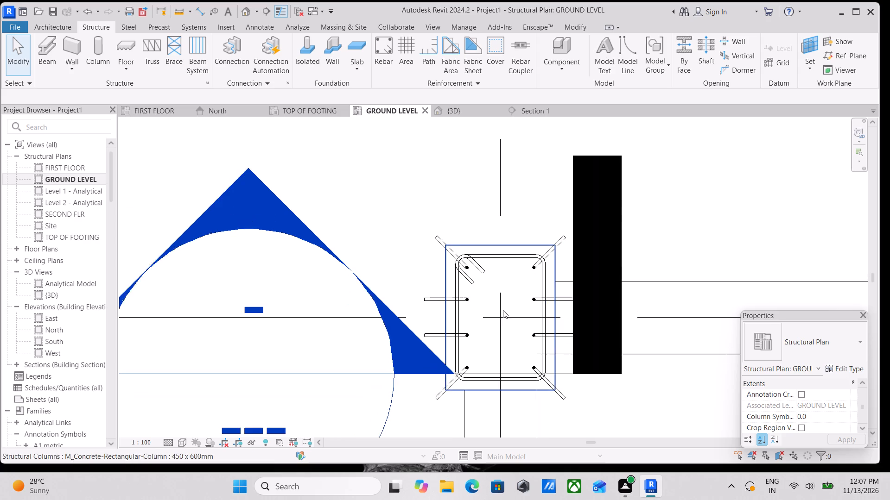
pyautogui.moveTo(503, 310); pyautogui.dragTo(402, 311, button='middle')
pyautogui.scroll(4, 458, 296)
pyautogui.click(458, 300)
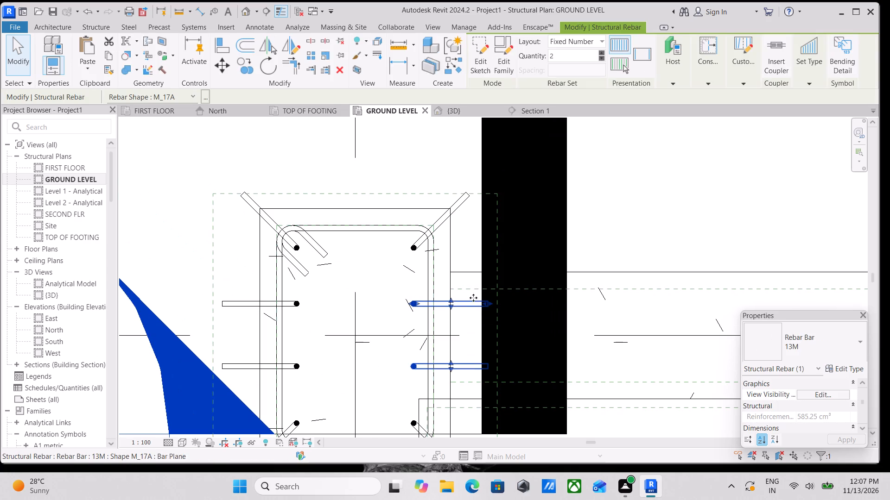
pyautogui.click(820, 392)
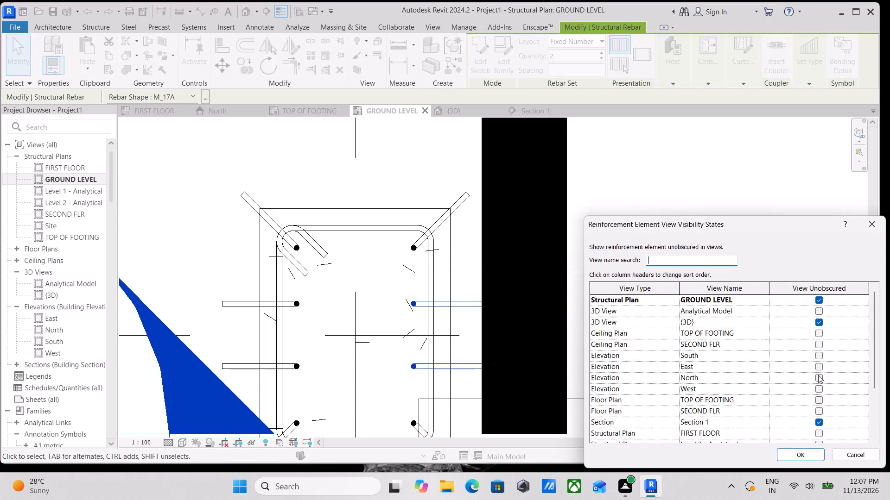
pyautogui.click(796, 454)
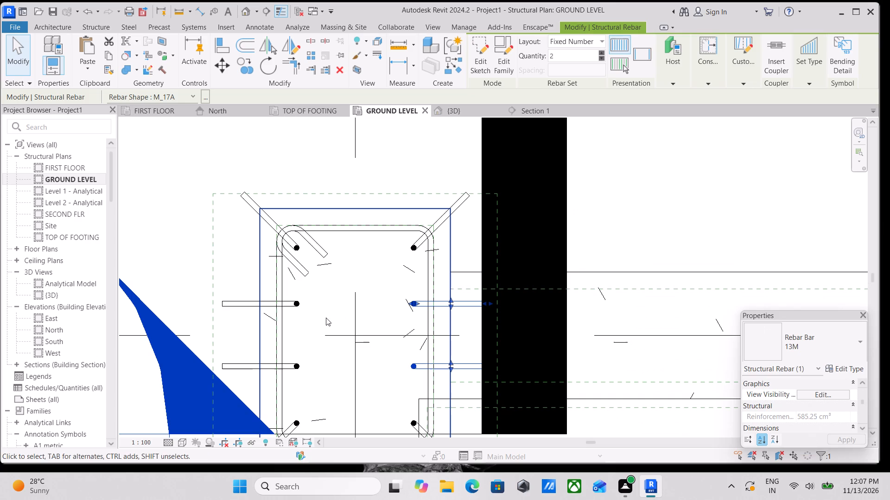
# Check the view visibility states of the original two-bar set on the opposite column face.
pyautogui.click(232, 306)
pyautogui.scroll(-2, 316, 293)
pyautogui.moveTo(316, 293); pyautogui.dragTo(326, 247, button='middle')
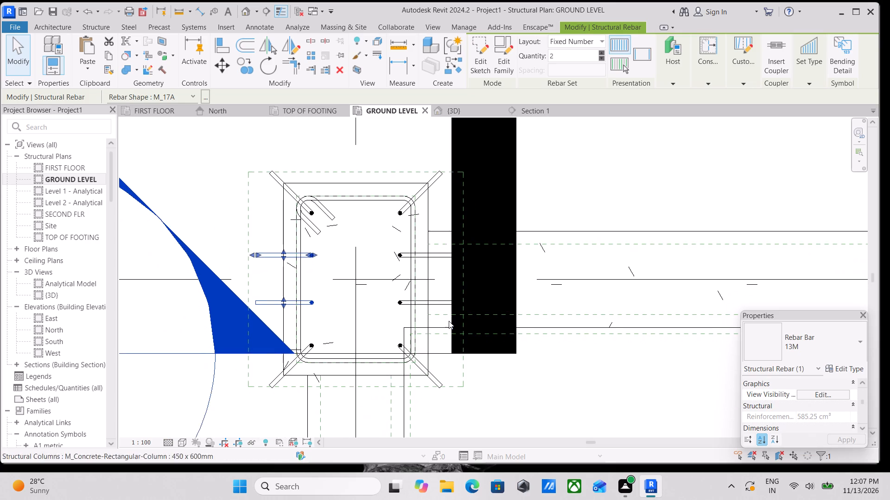
pyautogui.click(821, 394)
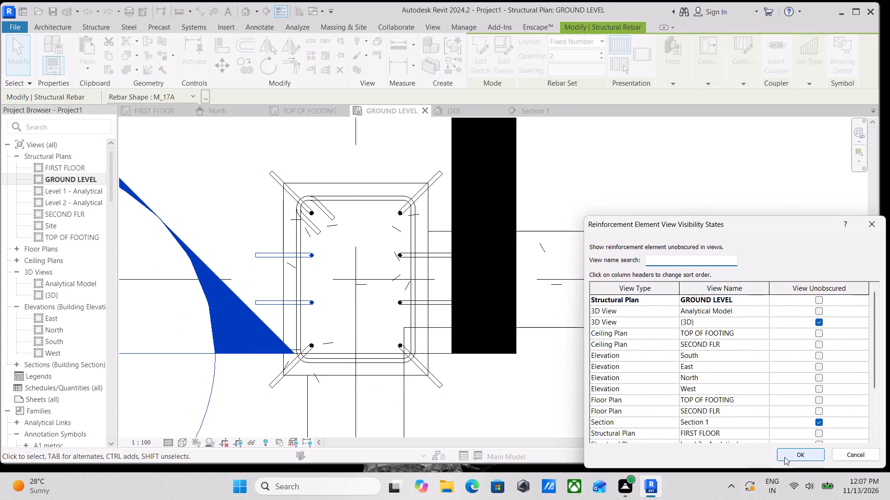
pyautogui.click(786, 456)
# Check the view visibility states of the two corner bars along the column's lower edge in plan.
pyautogui.scroll(2, 485, 393)
pyautogui.click(423, 381)
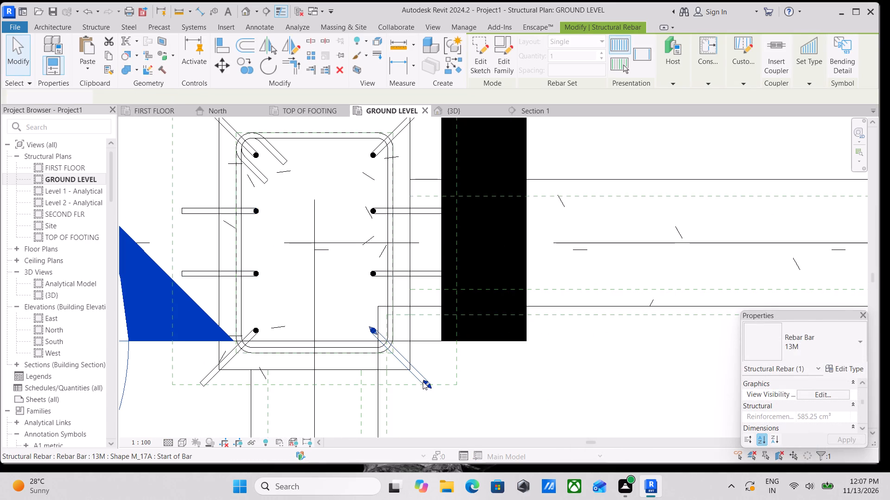
pyautogui.click(821, 395)
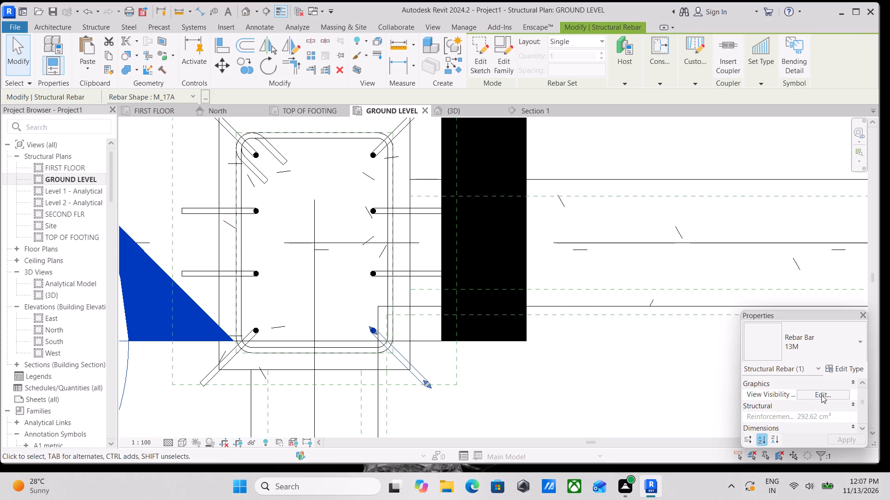
pyautogui.click(794, 452)
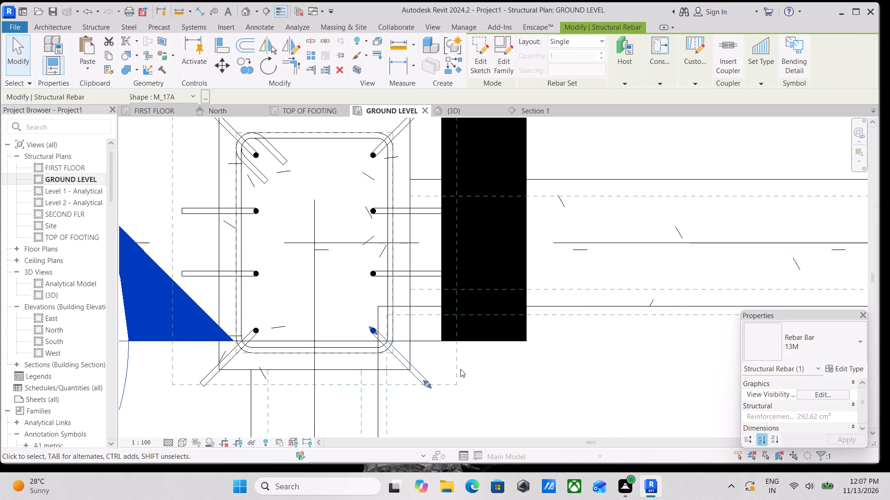
pyautogui.click(203, 378)
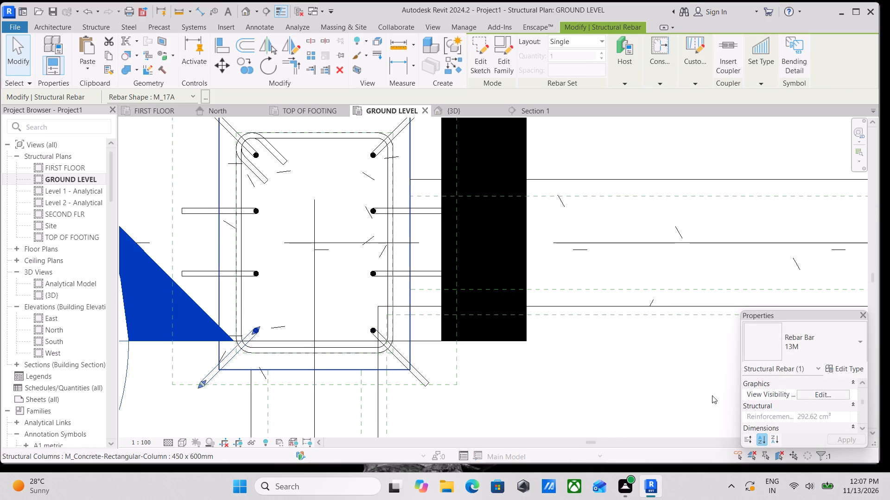
pyautogui.click(813, 394)
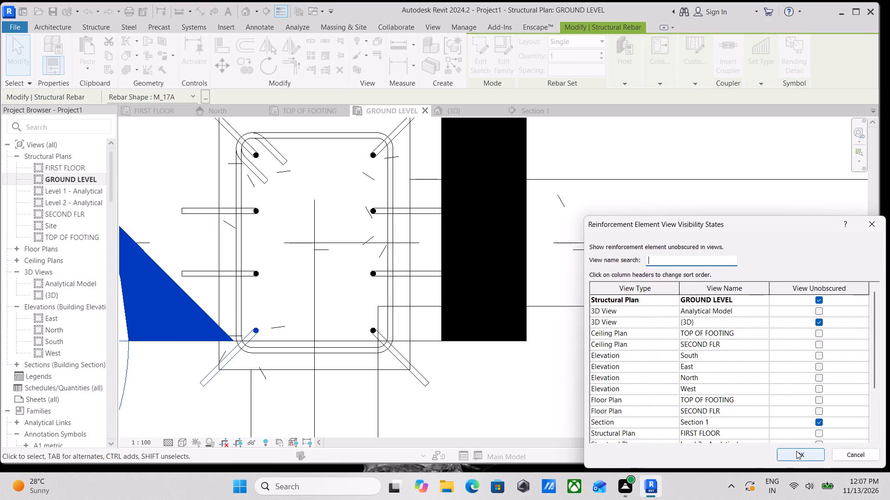
pyautogui.click(796, 451)
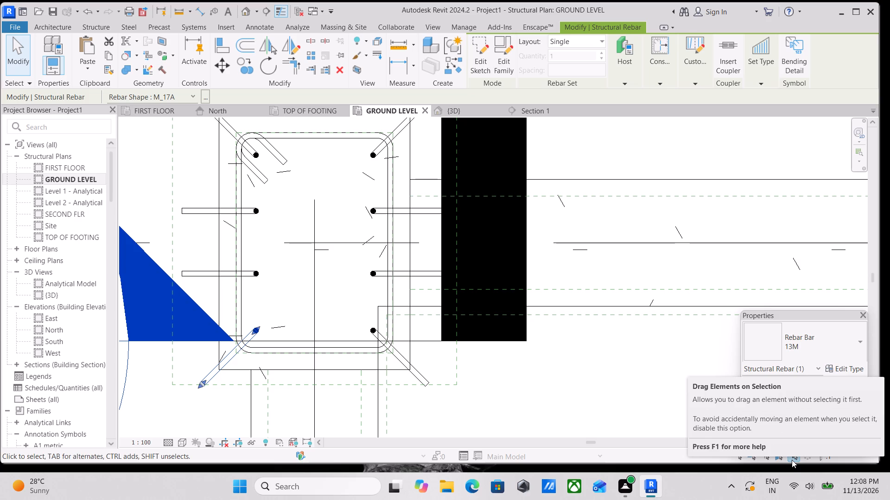
# Examine the column's reinforcement layout in plan, including the two upper corner bars.
pyautogui.scroll(-2, 645, 464)
pyautogui.scroll(-6, 619, 367)
pyautogui.moveTo(637, 362); pyautogui.dragTo(617, 373, button='middle')
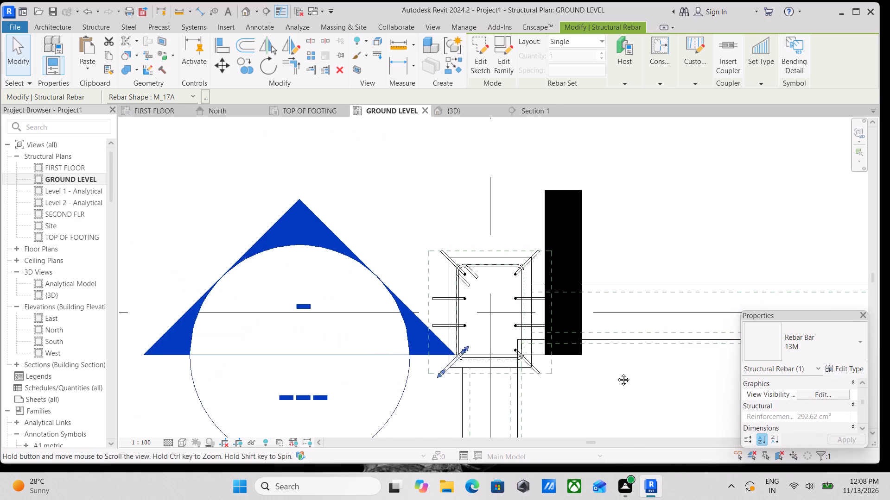
pyautogui.moveTo(617, 373); pyautogui.dragTo(594, 377, button='middle')
pyautogui.press('Escape')
pyautogui.press('Escape')
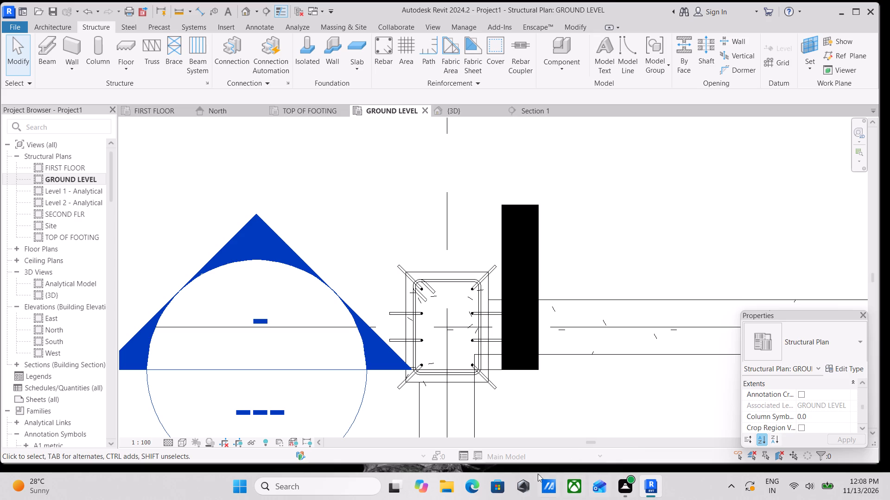
pyautogui.scroll(-1, 533, 475)
pyautogui.scroll(1, 215, 435)
pyautogui.scroll(2, 413, 320)
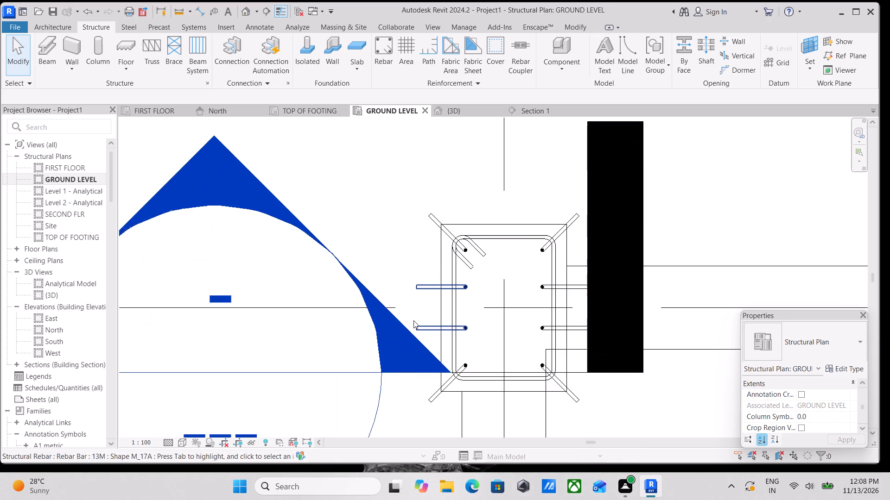
pyautogui.moveTo(413, 320); pyautogui.dragTo(280, 353, button='middle')
pyautogui.click(301, 253)
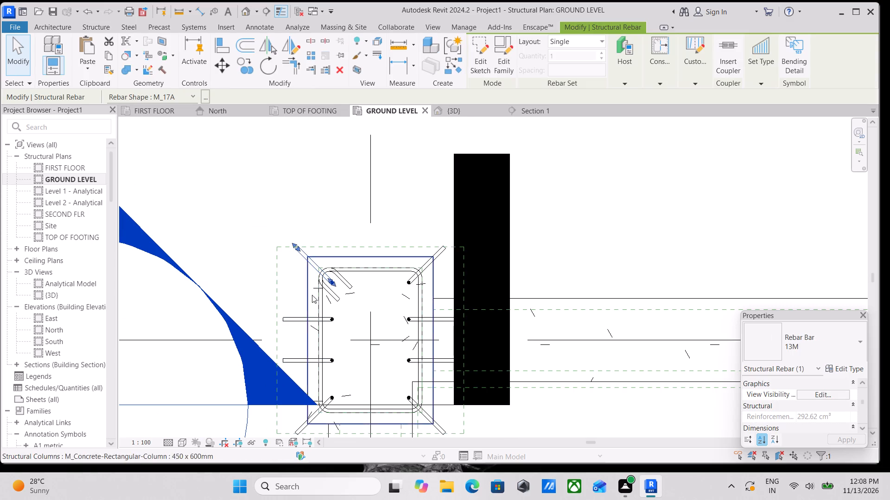
pyautogui.press('Escape')
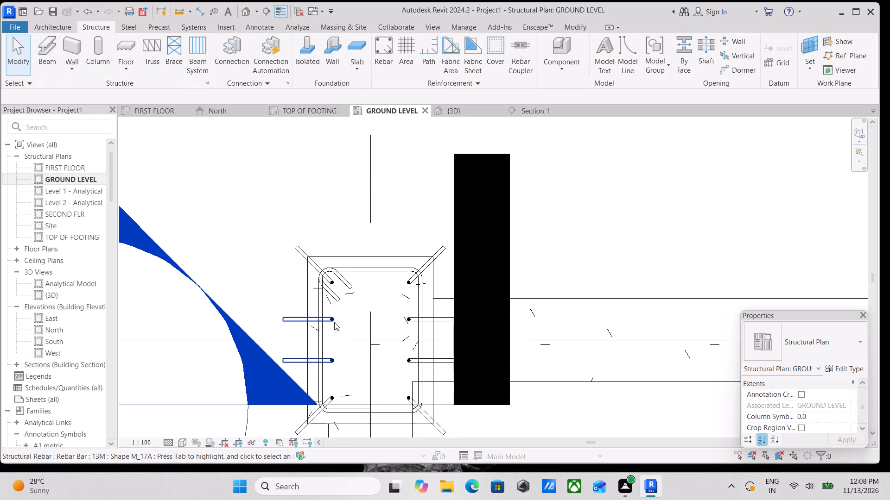
pyautogui.scroll(2, 438, 248)
pyautogui.click(439, 248)
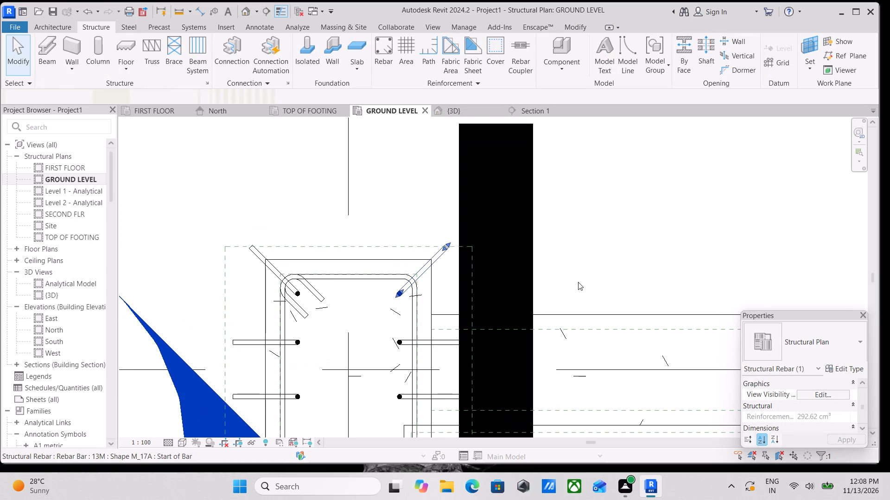
pyautogui.scroll(-2, 601, 284)
pyautogui.moveTo(601, 284); pyautogui.dragTo(400, 254, button='middle')
pyautogui.moveTo(448, 248); pyautogui.dragTo(482, 285, button='middle')
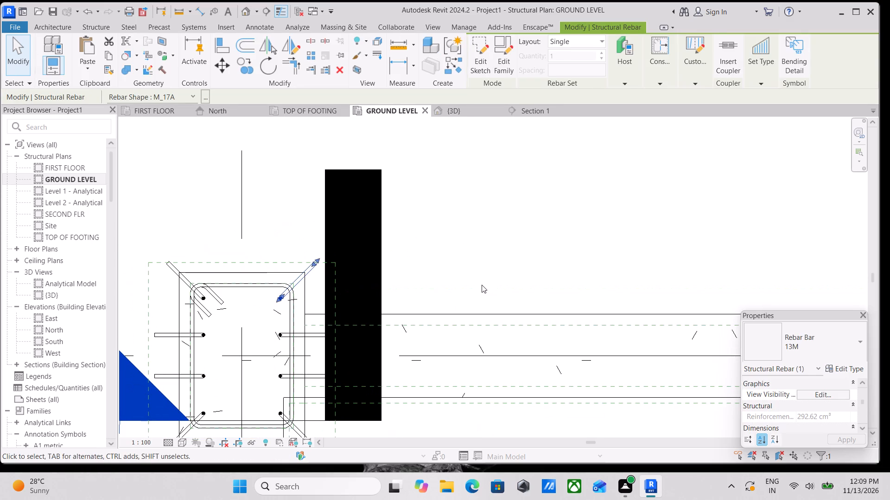
pyautogui.press('Escape')
# Stretch the Section 1 line's tail end farther along the beam so its solid block clears the column's side bars.
pyautogui.scroll(-1, 532, 264)
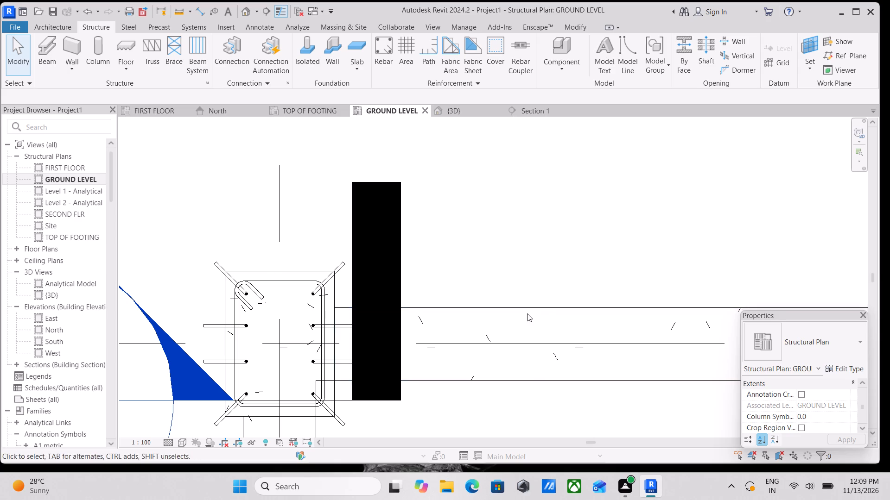
pyautogui.scroll(-3, 542, 293)
pyautogui.click(450, 242)
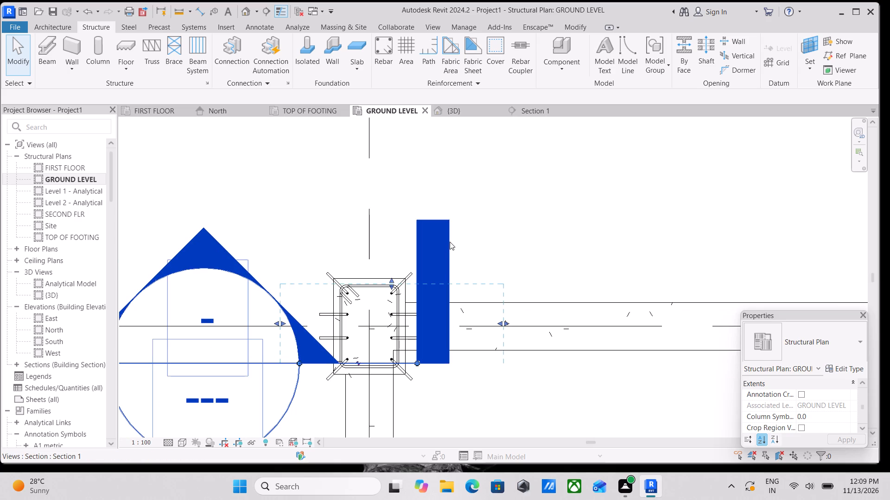
pyautogui.scroll(-1, 512, 260)
pyautogui.moveTo(500, 251); pyautogui.dragTo(444, 216, button='middle')
pyautogui.scroll(2, 416, 341)
pyautogui.scroll(3, 370, 300)
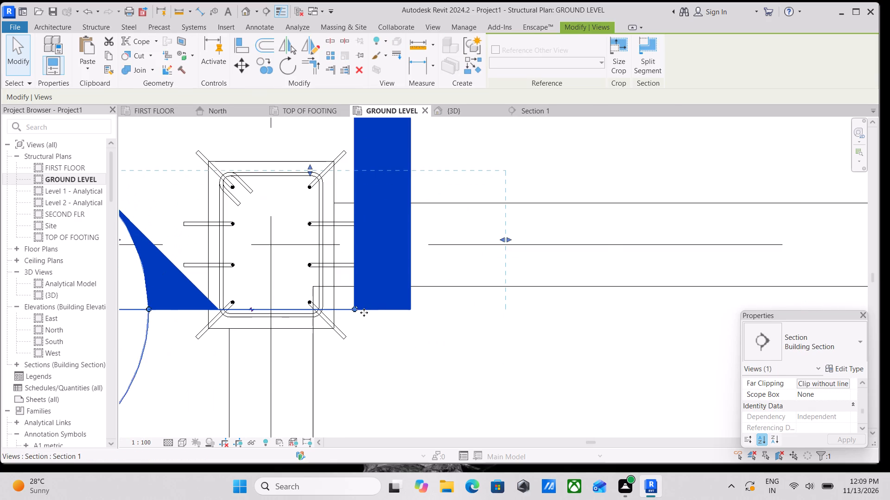
pyautogui.moveTo(354, 309); pyautogui.dragTo(483, 312)
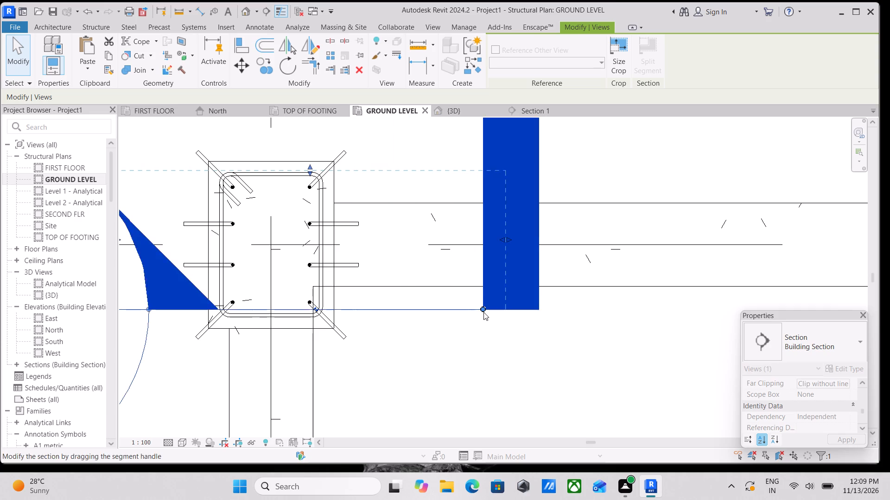
pyautogui.scroll(-3, 483, 312)
pyautogui.moveTo(515, 335); pyautogui.dragTo(474, 340, button='middle')
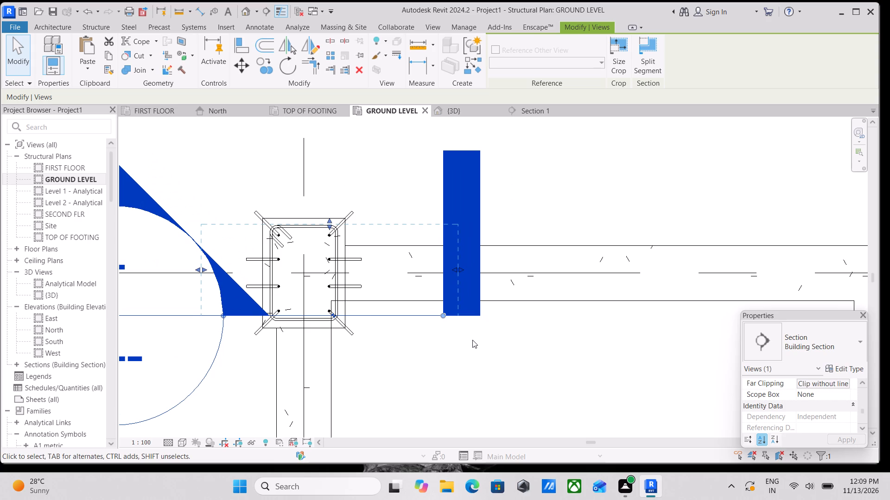
pyautogui.scroll(-1, 472, 340)
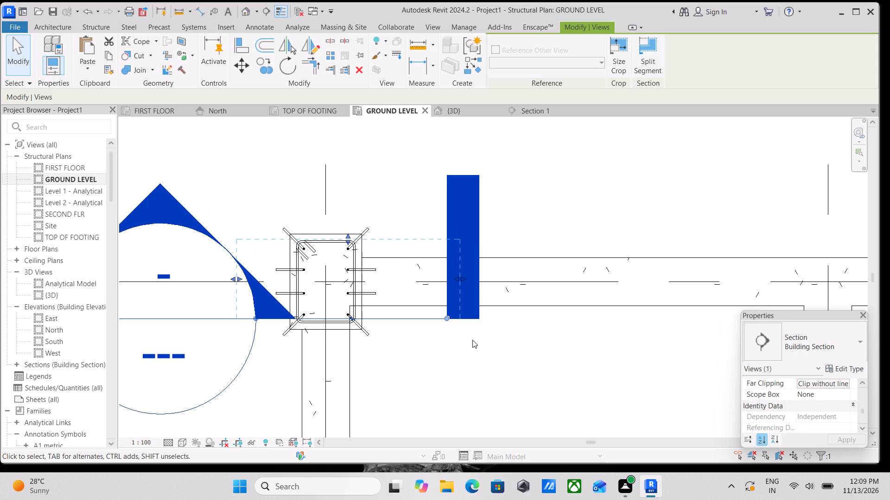
pyautogui.scroll(-6, 472, 340)
pyautogui.scroll(2, 525, 278)
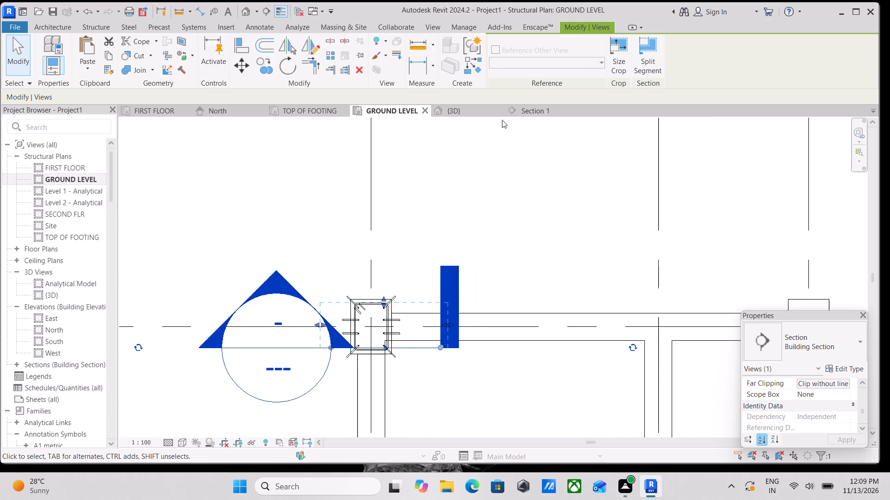
# Open the {3D} view and examine the reinforced column at grid A together with its footing and the surrounding frame.
pyautogui.click(457, 112)
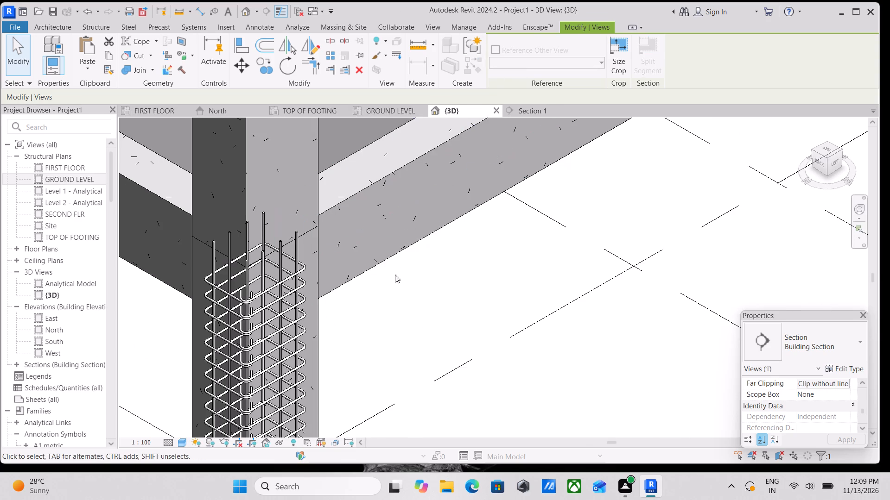
pyautogui.scroll(2, 397, 277)
pyautogui.moveTo(400, 244); pyautogui.dragTo(407, 180, button='middle')
pyautogui.scroll(-4, 402, 186)
pyautogui.moveTo(352, 258); pyautogui.dragTo(364, 193, button='middle')
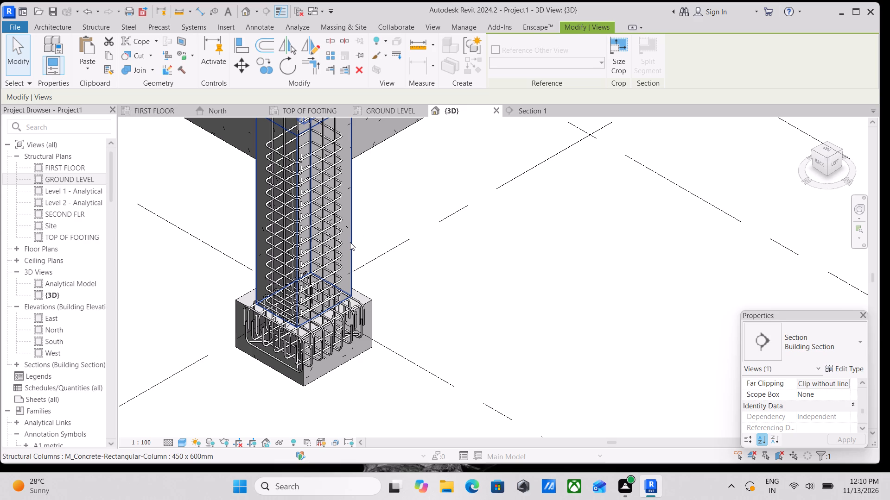
pyautogui.scroll(-9, 350, 242)
pyautogui.moveTo(358, 222); pyautogui.dragTo(400, 286, button='middle')
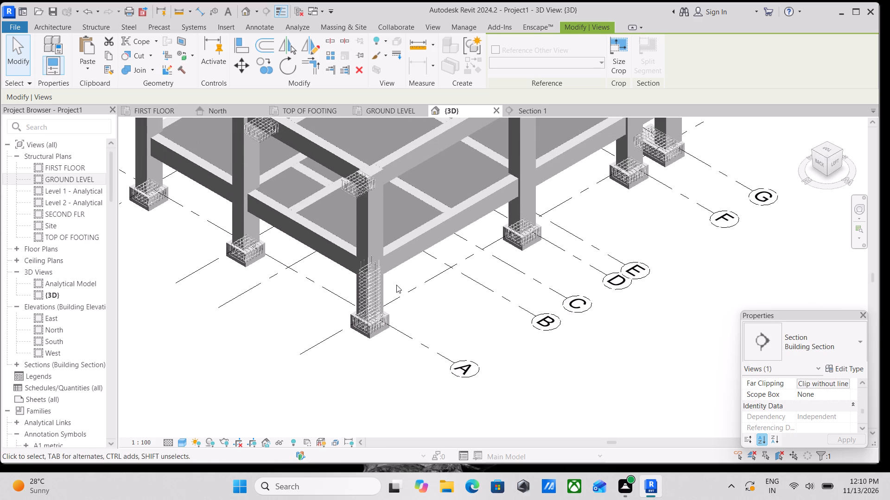
# Propagate the grid A column's rebar, aligned by host, to the lower column at the next footing along the frame's outer edge.
pyautogui.scroll(8, 390, 283)
pyautogui.click(379, 292)
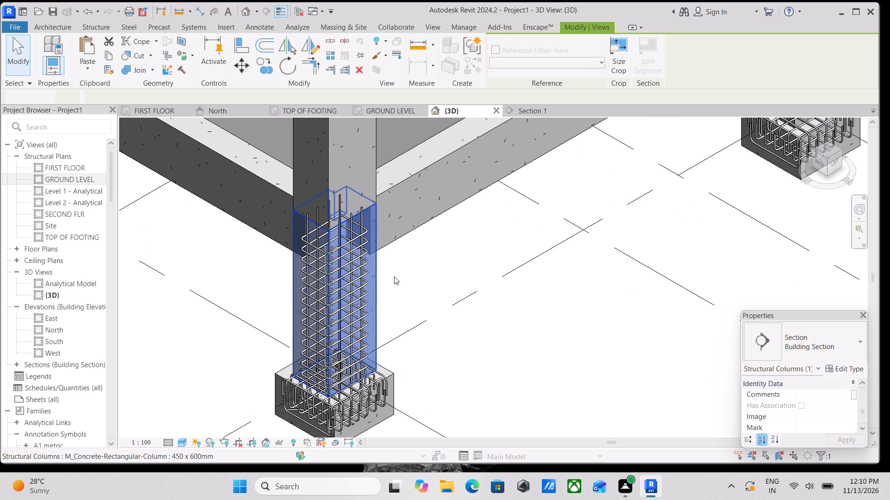
pyautogui.scroll(-3, 479, 241)
pyautogui.moveTo(480, 241); pyautogui.dragTo(365, 293, button='middle')
pyautogui.click(634, 46)
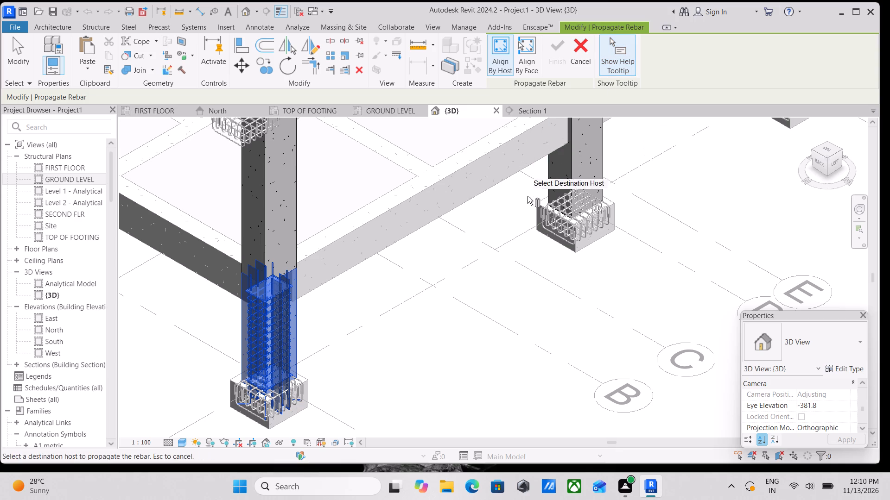
pyautogui.scroll(-1, 530, 203)
pyautogui.moveTo(530, 204); pyautogui.dragTo(382, 248, button='middle')
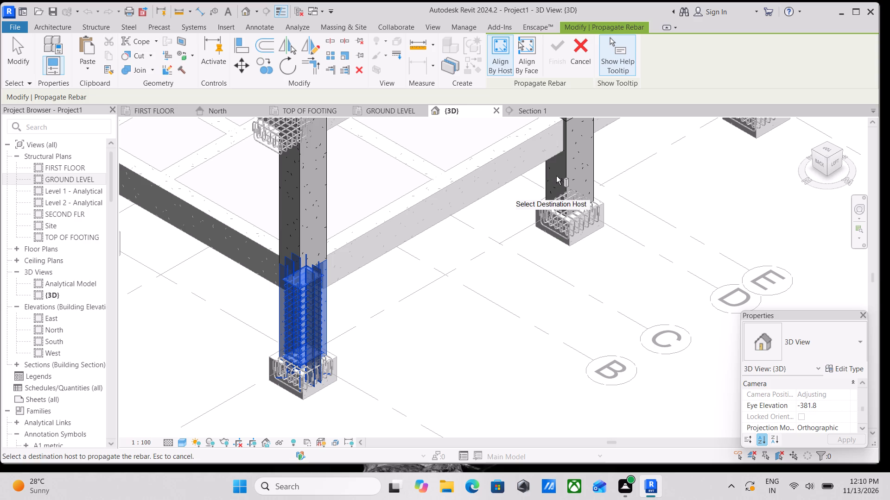
pyautogui.scroll(2, 556, 176)
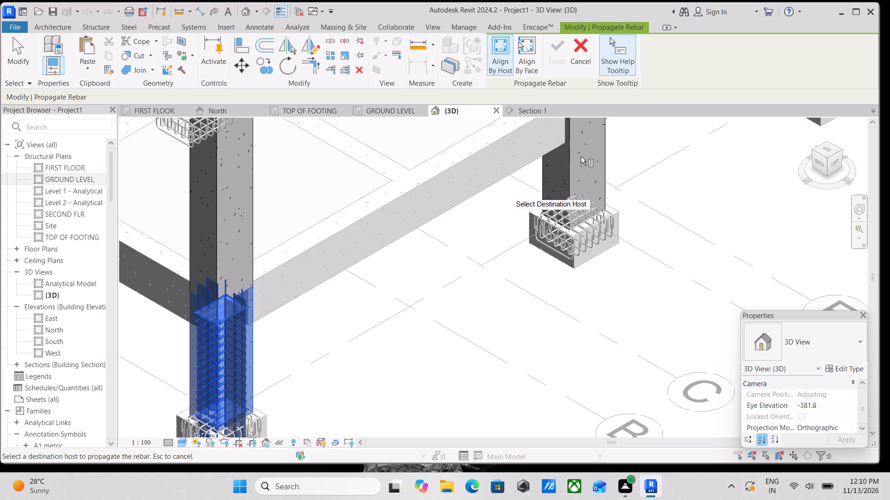
pyautogui.scroll(-3, 565, 168)
pyautogui.scroll(-2, 516, 227)
pyautogui.moveTo(516, 227); pyautogui.dragTo(377, 302, button='middle')
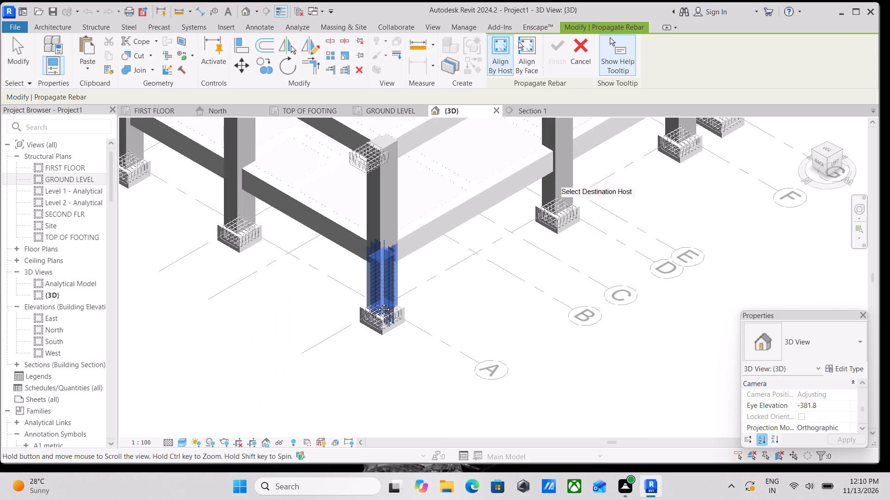
pyautogui.moveTo(377, 302); pyautogui.dragTo(322, 324, button='middle')
pyautogui.scroll(1, 378, 298)
pyautogui.click(377, 283)
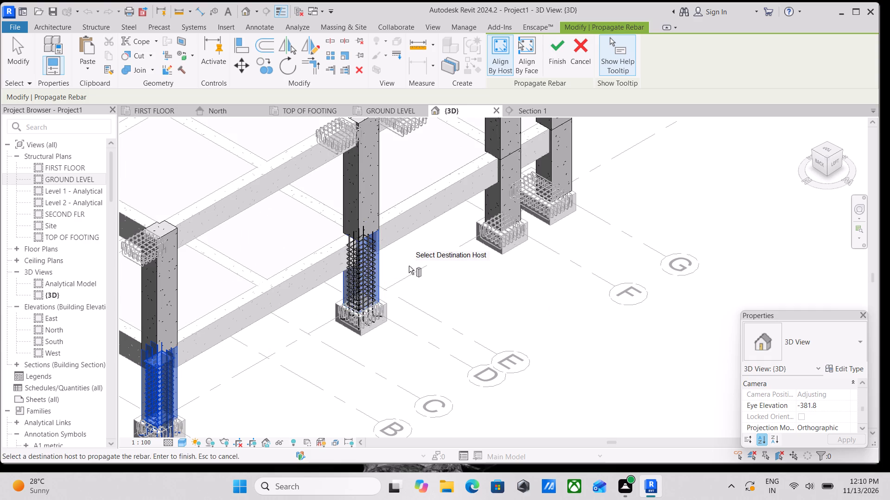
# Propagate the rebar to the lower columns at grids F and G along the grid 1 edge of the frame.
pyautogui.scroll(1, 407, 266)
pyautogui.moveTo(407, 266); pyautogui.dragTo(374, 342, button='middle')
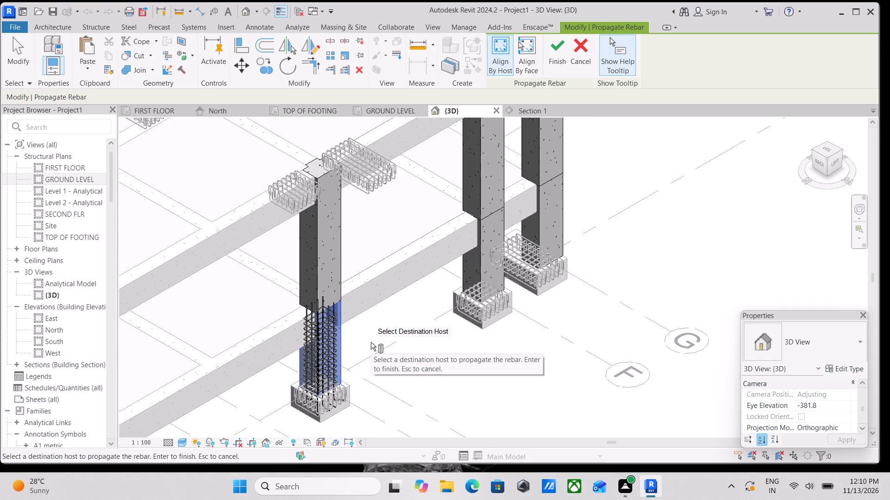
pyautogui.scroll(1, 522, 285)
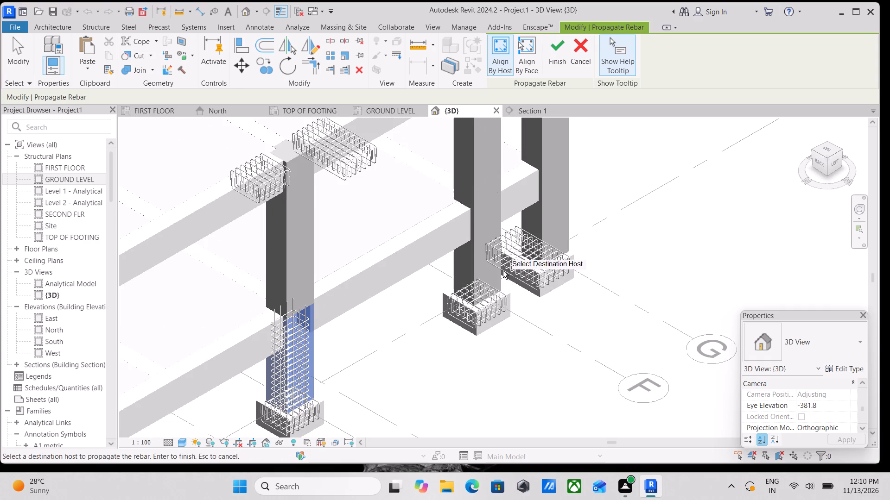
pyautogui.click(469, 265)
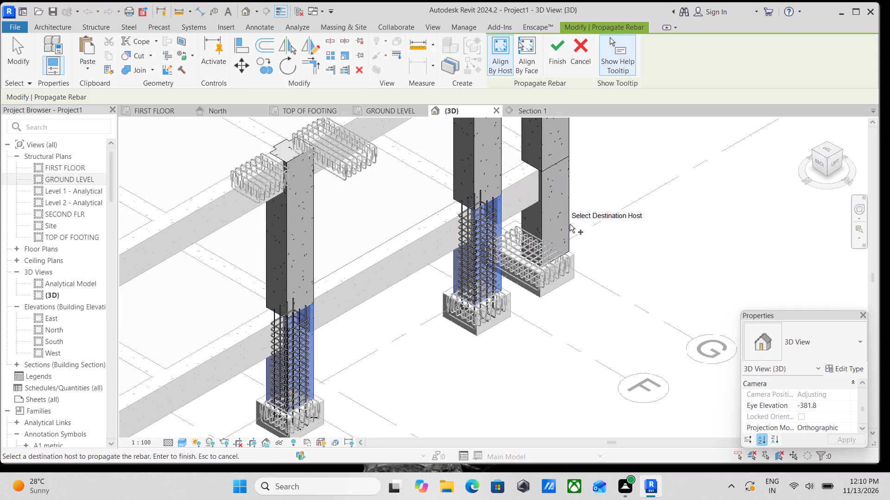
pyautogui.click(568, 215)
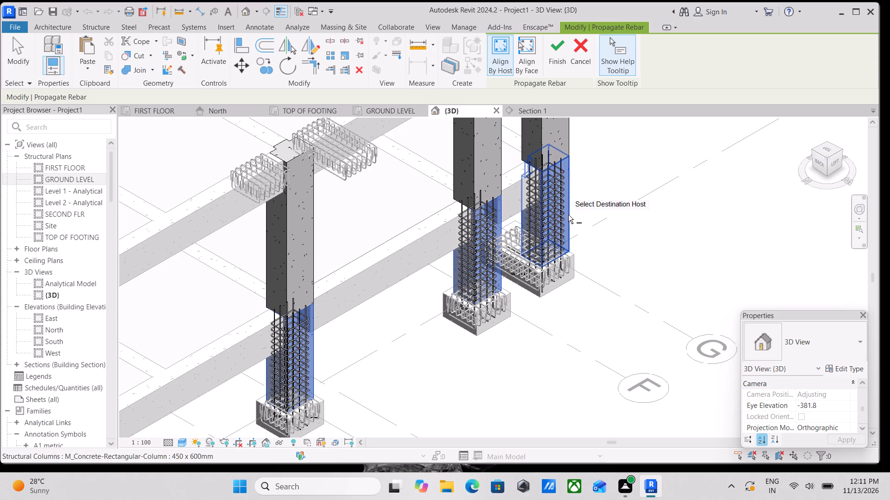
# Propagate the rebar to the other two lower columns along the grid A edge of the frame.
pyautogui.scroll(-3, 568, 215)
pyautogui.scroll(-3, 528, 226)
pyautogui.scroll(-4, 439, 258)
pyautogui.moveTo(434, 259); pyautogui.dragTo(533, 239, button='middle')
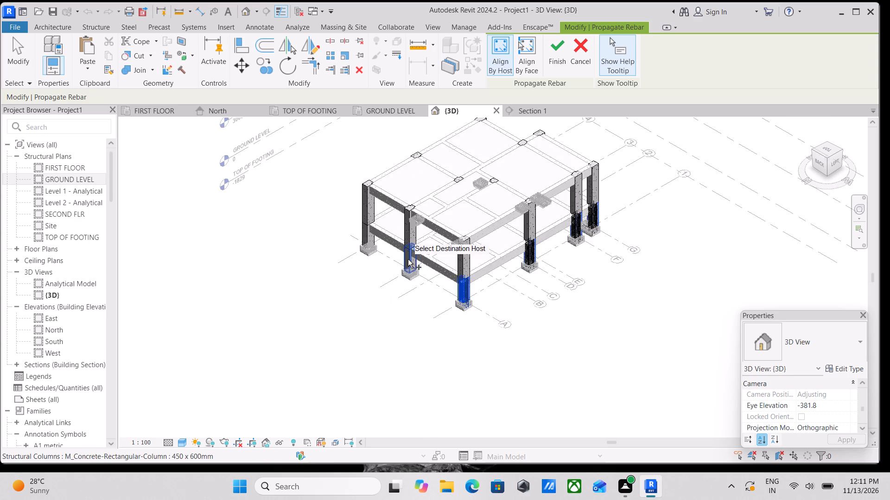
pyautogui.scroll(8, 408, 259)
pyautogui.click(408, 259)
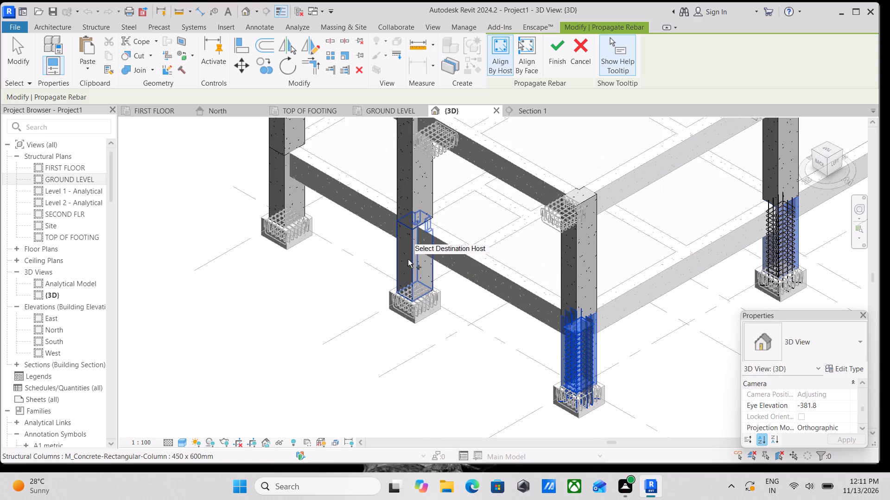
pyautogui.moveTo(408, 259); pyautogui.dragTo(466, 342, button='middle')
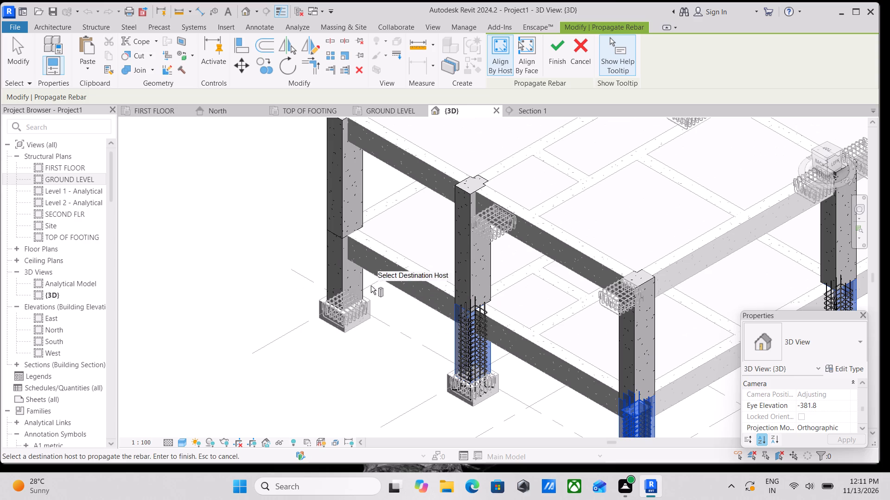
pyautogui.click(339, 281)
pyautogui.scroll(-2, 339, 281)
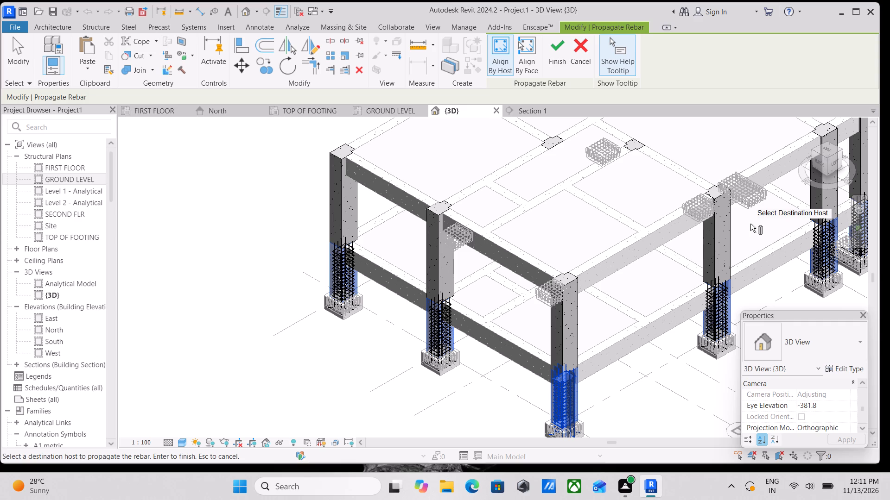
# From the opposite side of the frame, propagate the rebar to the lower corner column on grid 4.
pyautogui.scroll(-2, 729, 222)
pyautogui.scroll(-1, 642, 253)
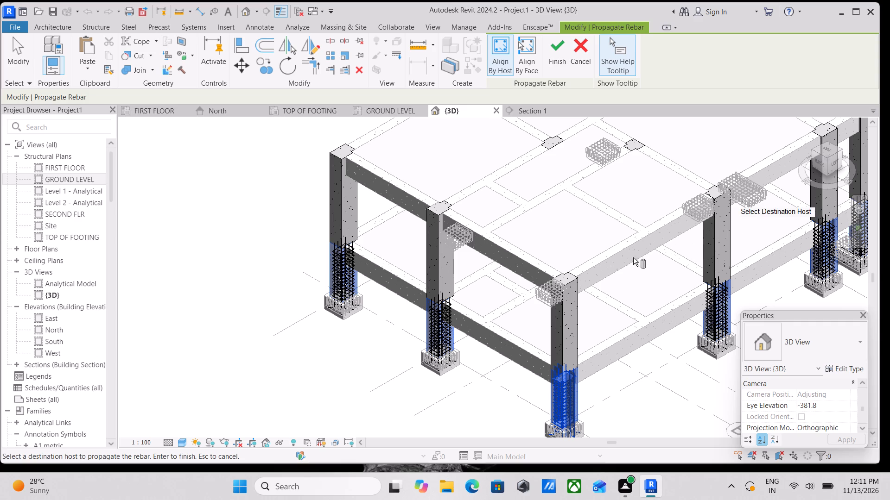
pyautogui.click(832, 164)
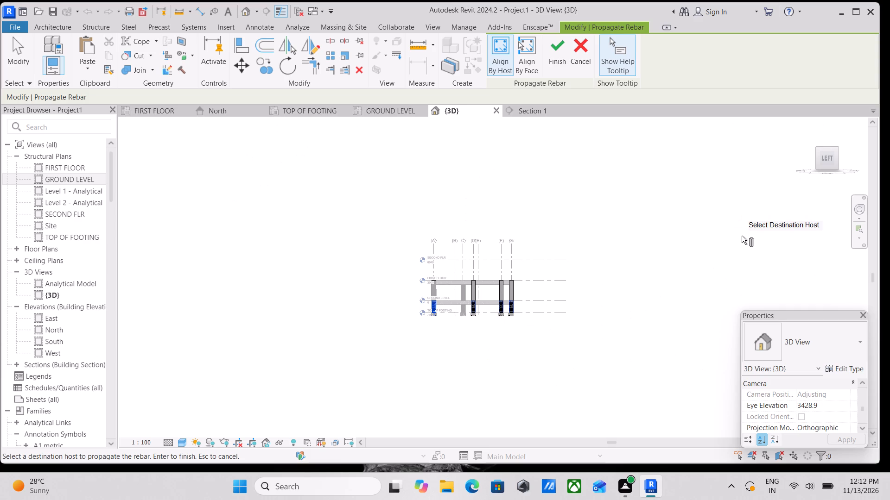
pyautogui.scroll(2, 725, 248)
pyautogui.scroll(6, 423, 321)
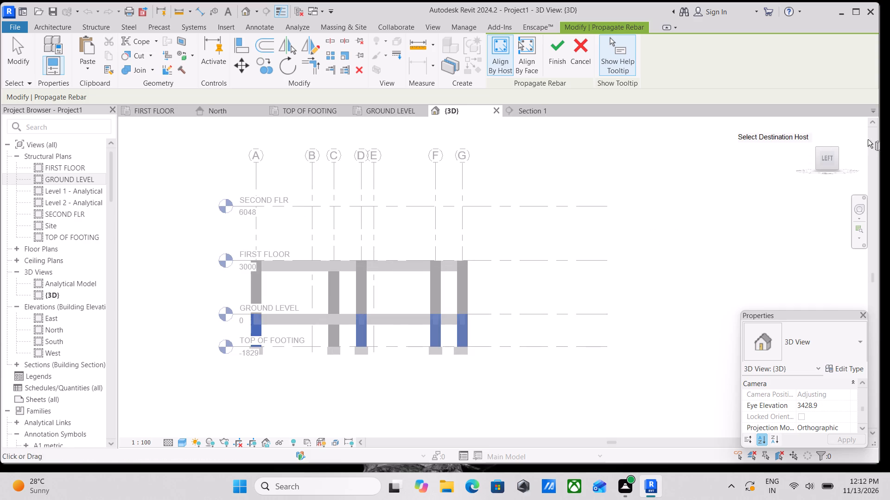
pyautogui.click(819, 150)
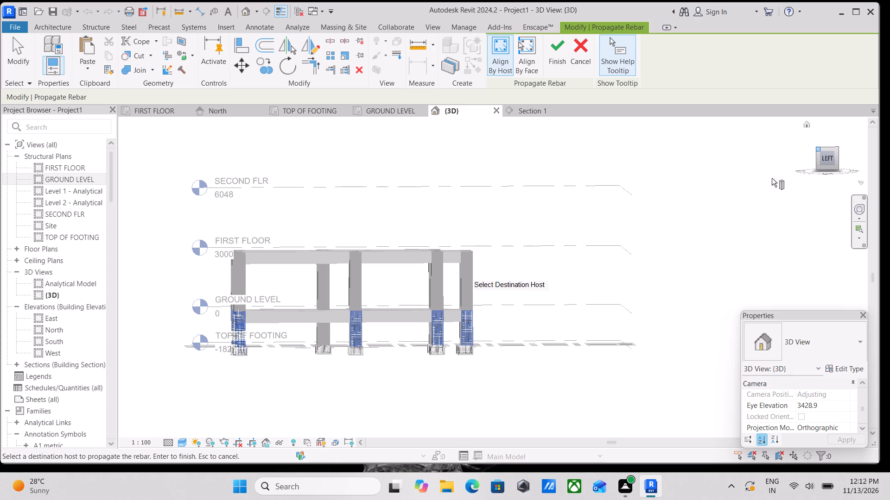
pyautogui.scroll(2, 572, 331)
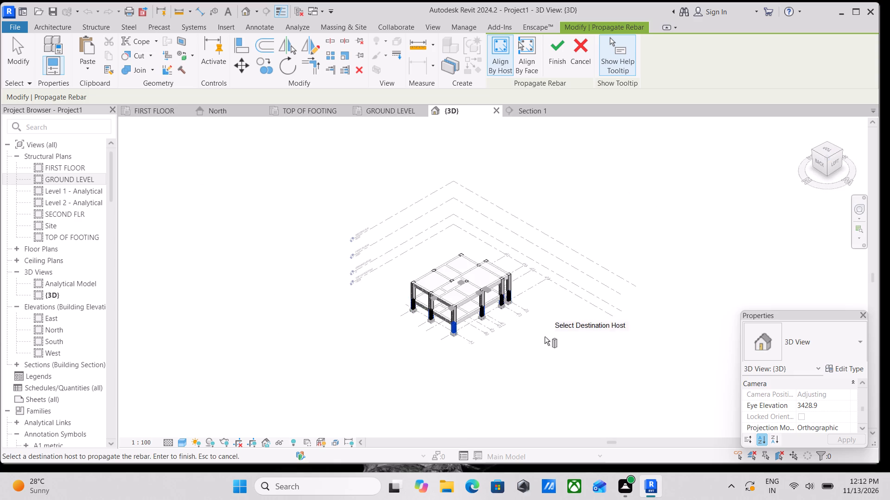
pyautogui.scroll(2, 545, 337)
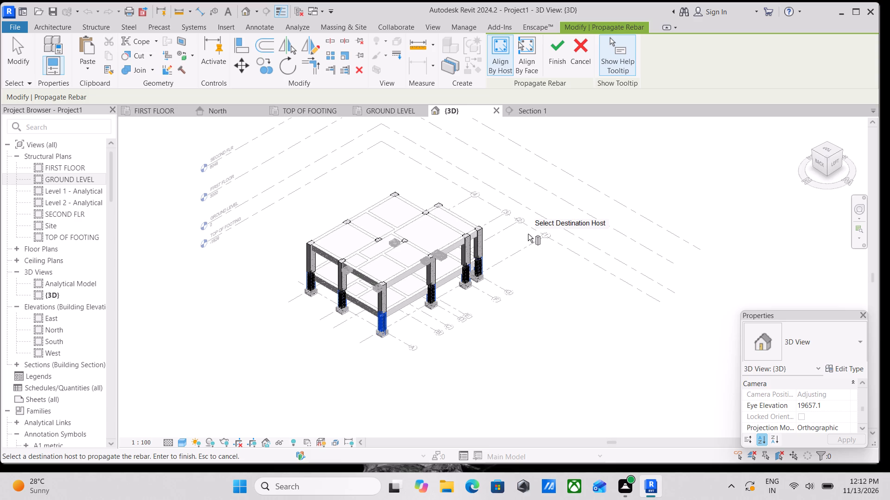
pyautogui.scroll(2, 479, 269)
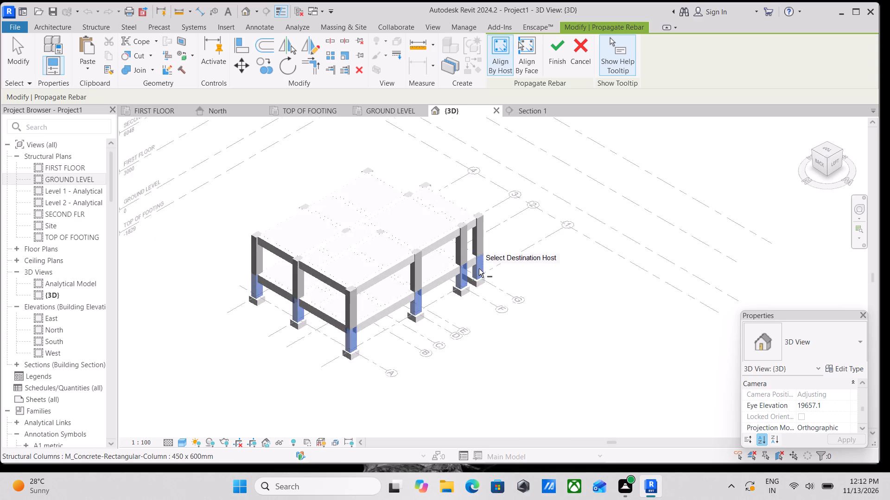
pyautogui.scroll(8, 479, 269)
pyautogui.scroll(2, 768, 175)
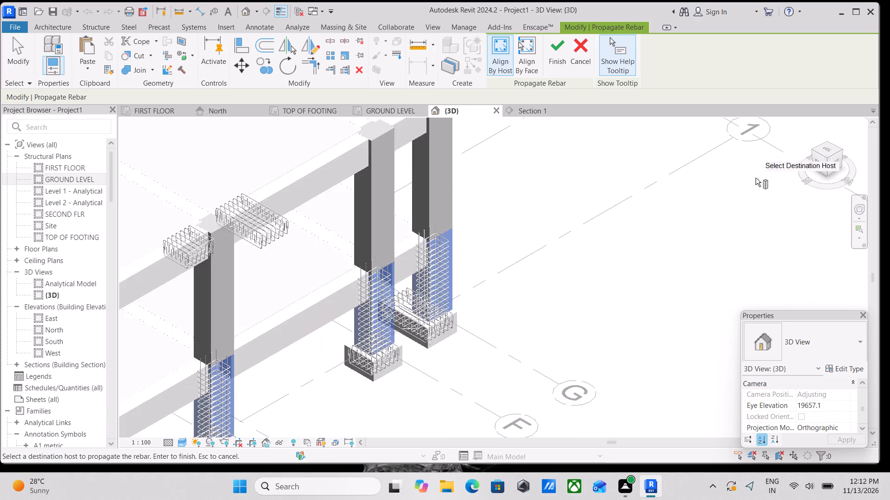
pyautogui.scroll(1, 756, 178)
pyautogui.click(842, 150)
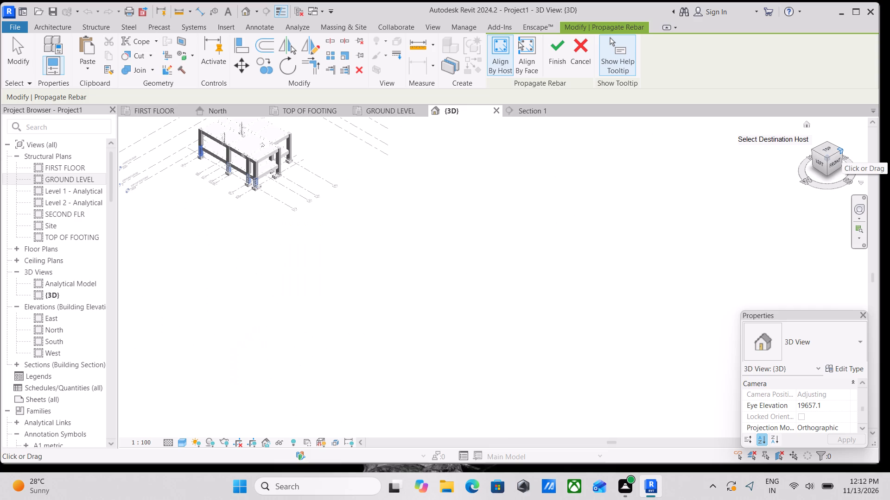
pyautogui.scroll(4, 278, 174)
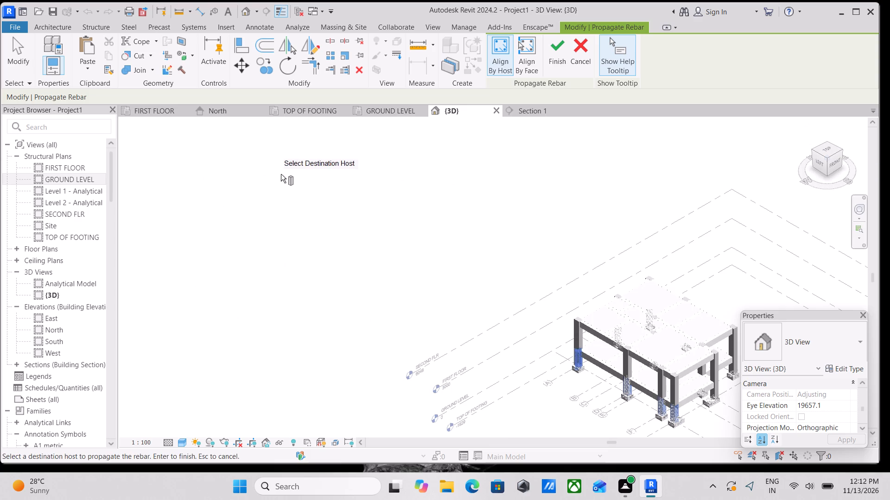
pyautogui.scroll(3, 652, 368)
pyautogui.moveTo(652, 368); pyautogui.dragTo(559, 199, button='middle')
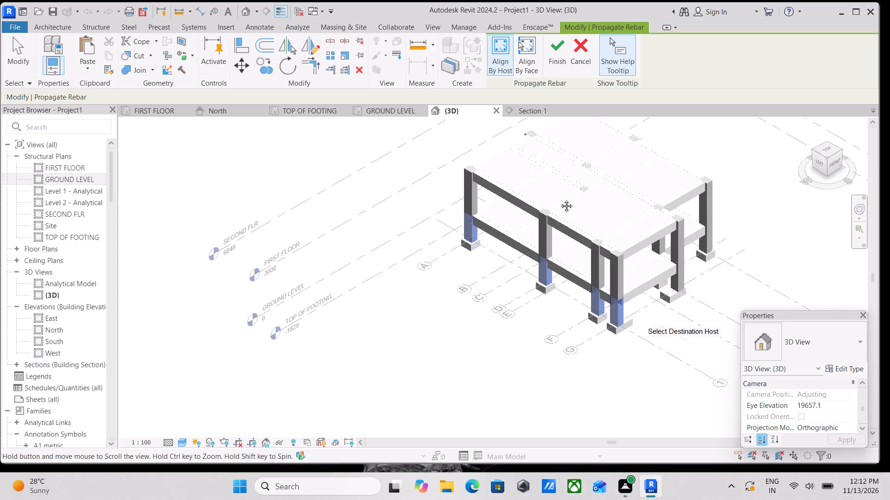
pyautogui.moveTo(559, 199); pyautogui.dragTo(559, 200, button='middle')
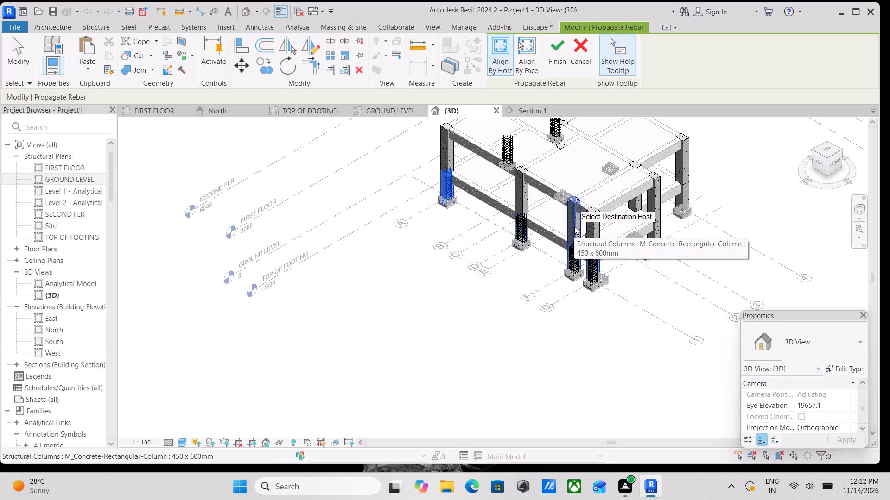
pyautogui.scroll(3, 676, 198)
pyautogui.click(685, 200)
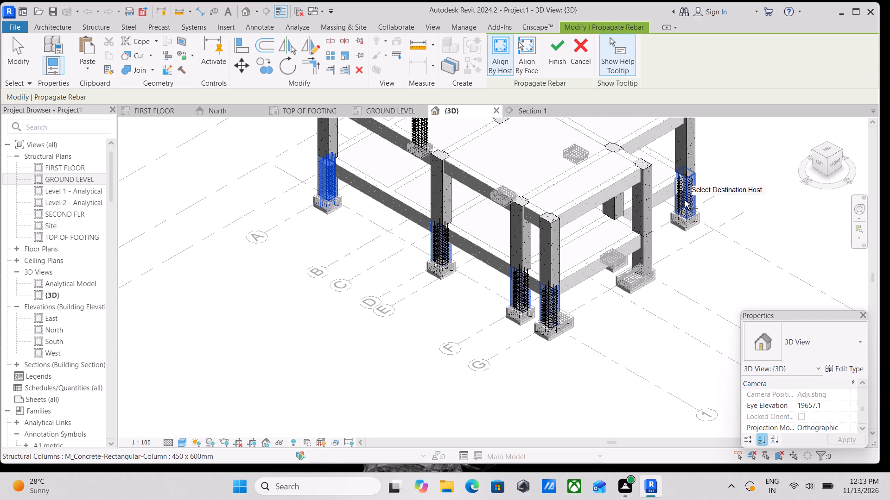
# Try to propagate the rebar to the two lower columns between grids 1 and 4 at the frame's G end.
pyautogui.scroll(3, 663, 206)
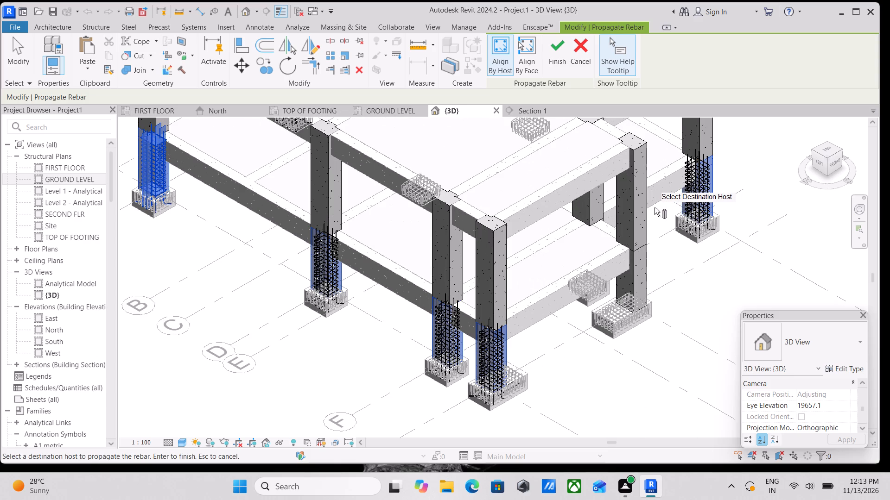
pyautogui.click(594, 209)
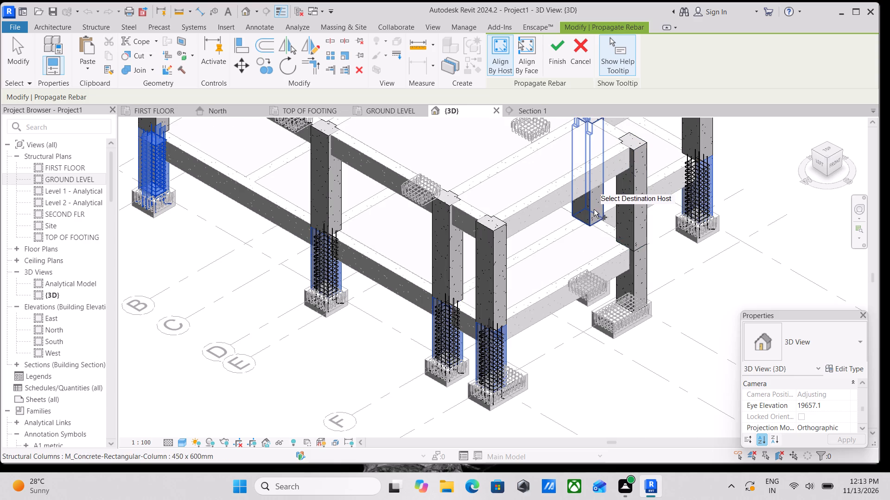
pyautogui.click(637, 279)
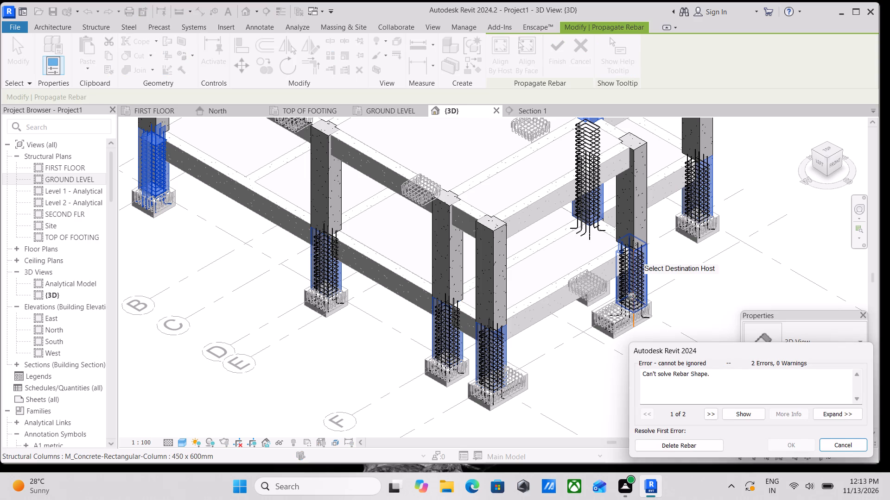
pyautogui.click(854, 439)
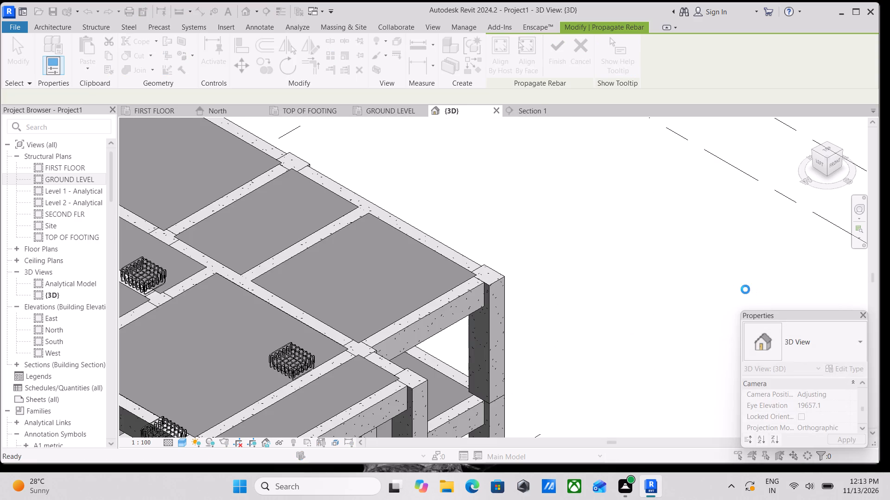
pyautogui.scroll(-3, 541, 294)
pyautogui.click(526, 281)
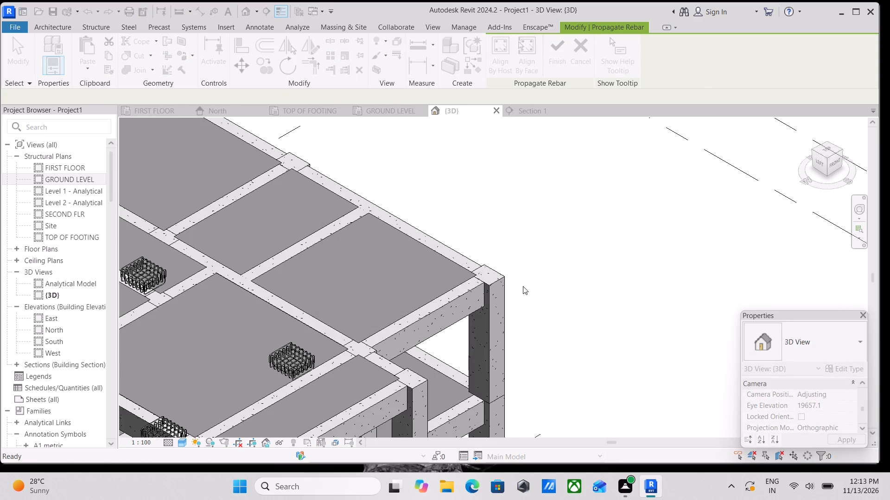
# Propagate the rebar of the reinforced 450 x 600 mm corner column at grids A and 1 to the neighbouring lower column along grid 1.
pyautogui.scroll(-6, 527, 284)
pyautogui.moveTo(542, 274); pyautogui.dragTo(595, 221, button='middle')
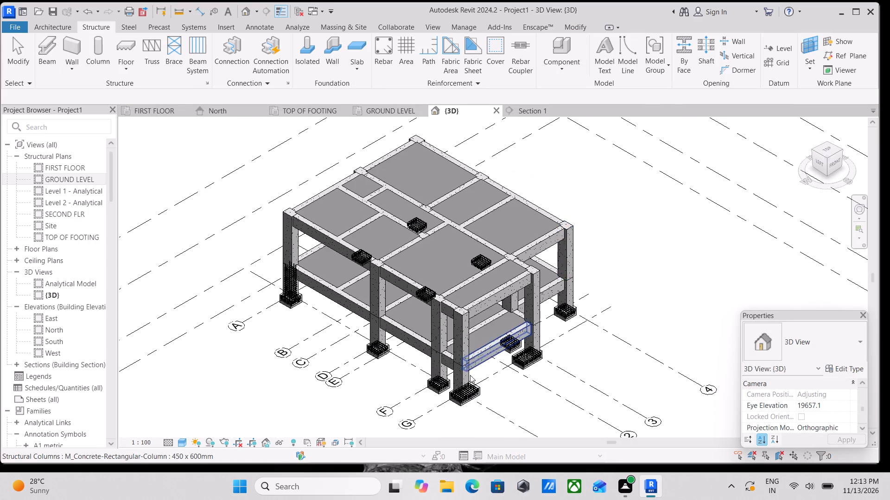
pyautogui.scroll(4, 463, 383)
pyautogui.scroll(-1, 311, 343)
pyautogui.moveTo(347, 355); pyautogui.dragTo(459, 385, button='middle')
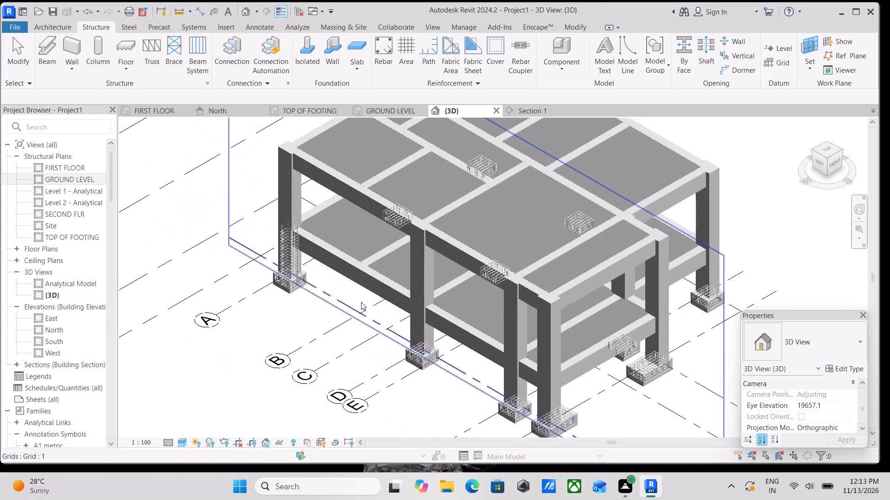
pyautogui.scroll(4, 328, 284)
pyautogui.scroll(3, 290, 256)
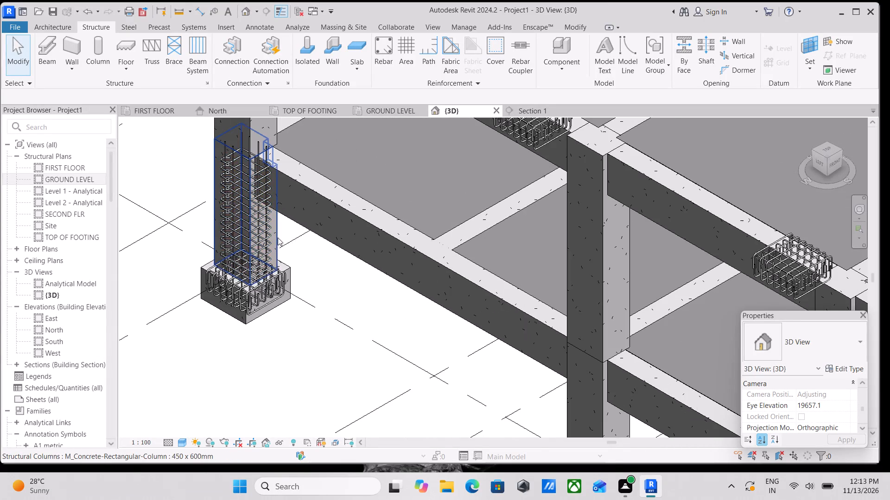
pyautogui.scroll(2, 278, 237)
pyautogui.click(278, 237)
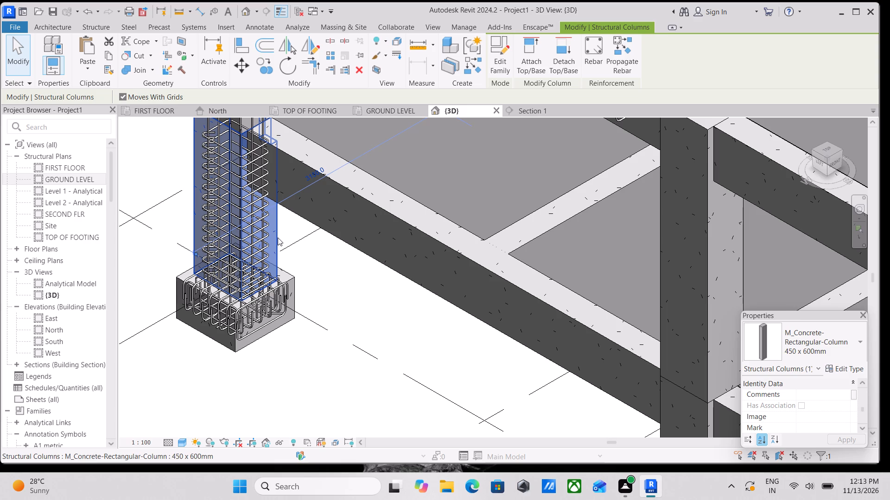
pyautogui.scroll(3, 222, 256)
pyautogui.scroll(-3, 260, 235)
pyautogui.scroll(-4, 311, 235)
pyautogui.moveTo(362, 286); pyautogui.dragTo(360, 263, button='middle')
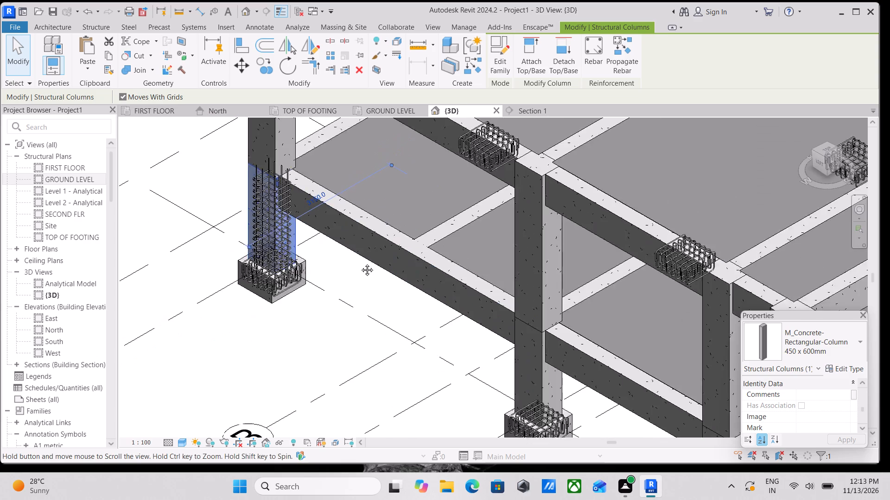
pyautogui.moveTo(360, 263); pyautogui.dragTo(370, 270, button='middle')
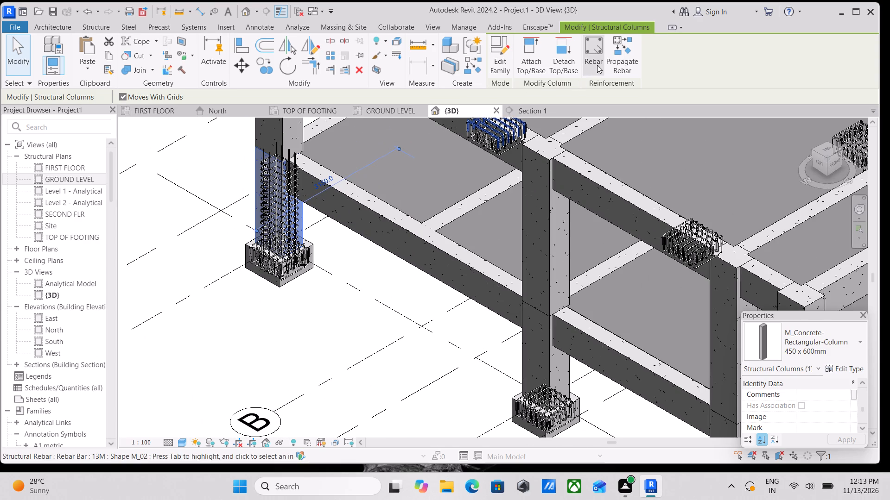
pyautogui.click(620, 62)
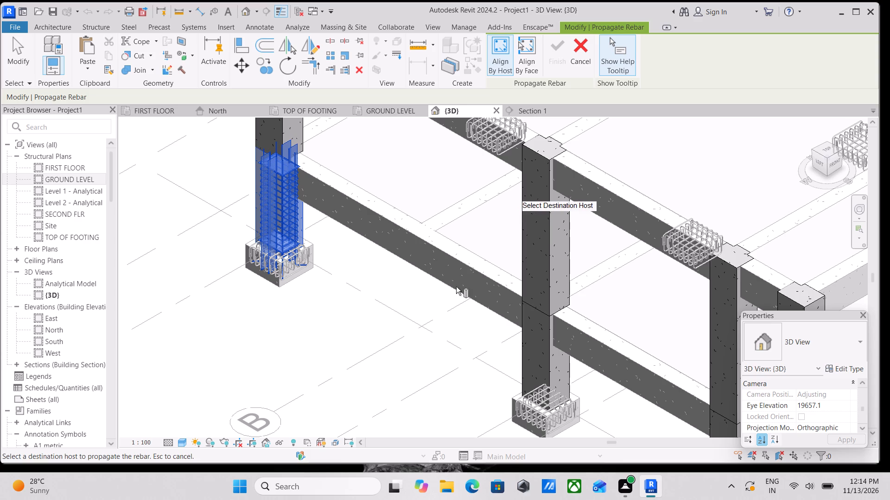
pyautogui.click(545, 369)
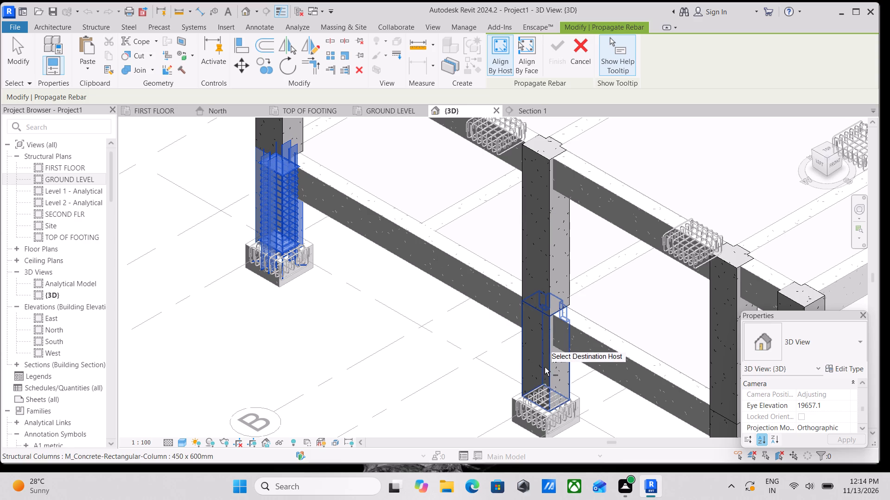
# Propagate the rebar to the lower columns at grids F and G along the grid 1 edge.
pyautogui.moveTo(546, 362); pyautogui.dragTo(375, 153, button='middle')
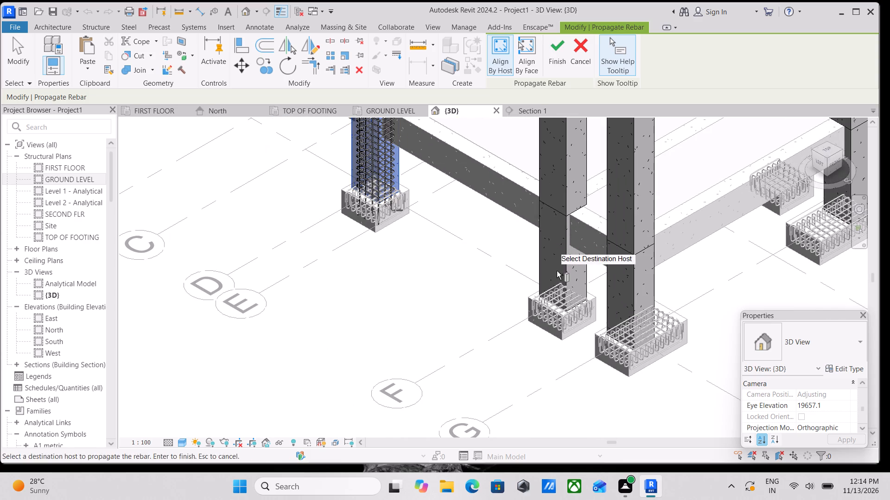
pyautogui.click(571, 264)
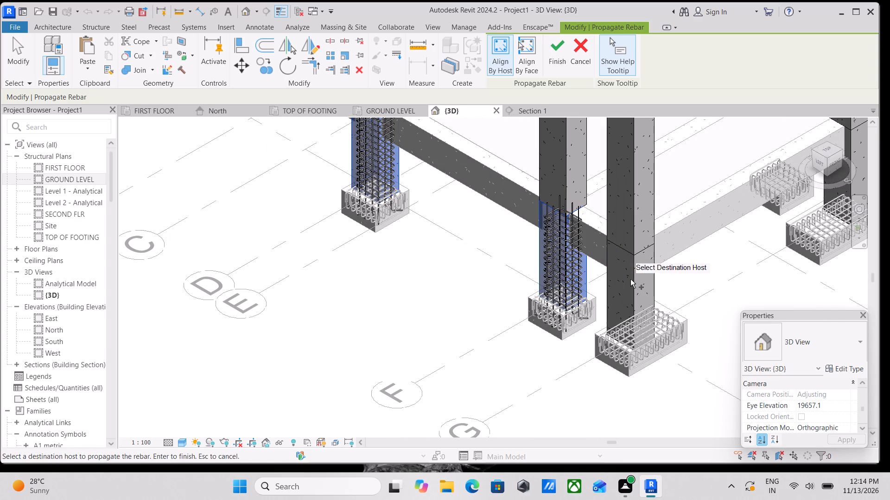
pyautogui.click(634, 283)
# Propagate the rebar to the other two lower columns along the grid A edge of the frame.
pyautogui.scroll(-3, 634, 283)
pyautogui.moveTo(634, 283); pyautogui.dragTo(385, 250, button='middle')
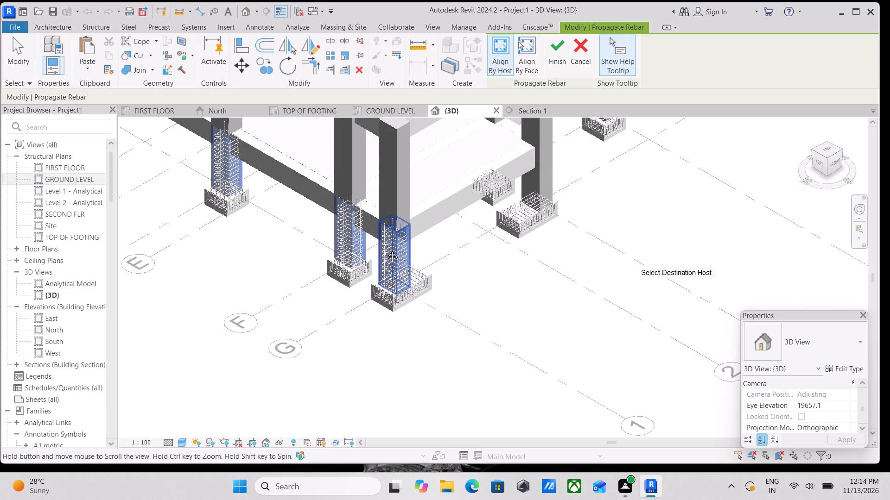
pyautogui.moveTo(385, 250); pyautogui.dragTo(385, 250, button='middle')
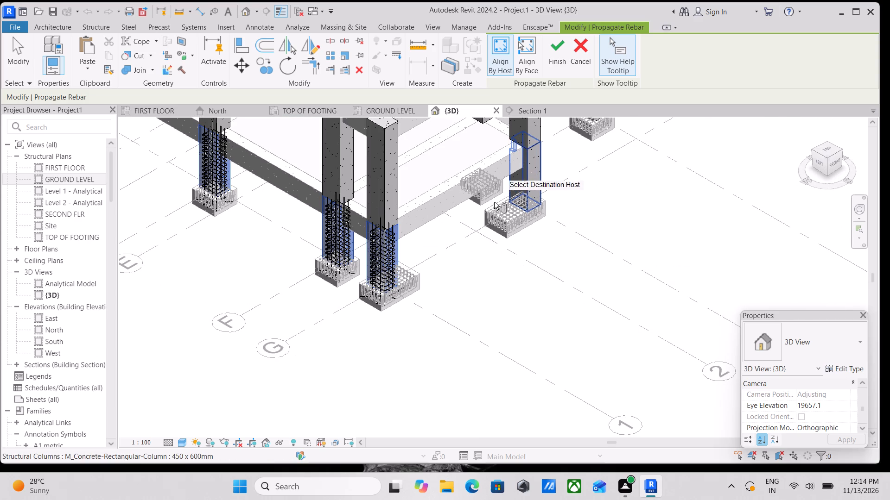
pyautogui.moveTo(498, 199); pyautogui.dragTo(646, 299, button='middle')
pyautogui.moveTo(503, 290); pyautogui.dragTo(566, 362, button='middle')
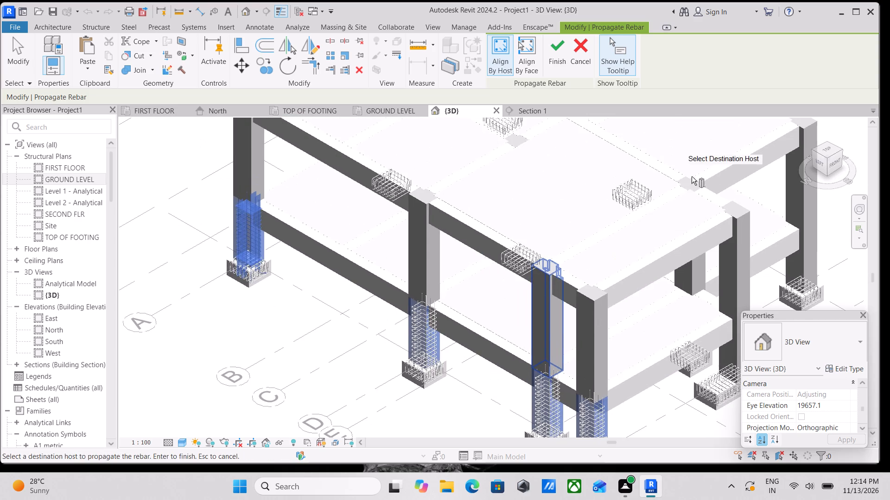
pyautogui.click(814, 150)
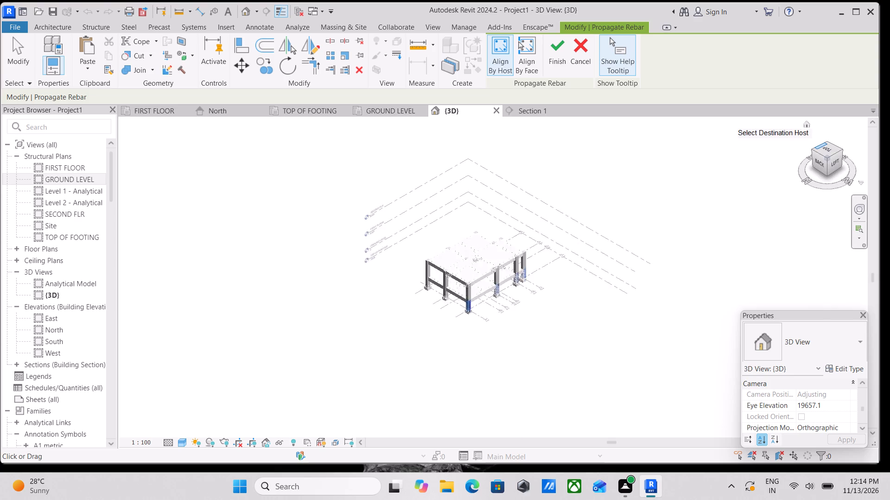
pyautogui.scroll(2, 488, 388)
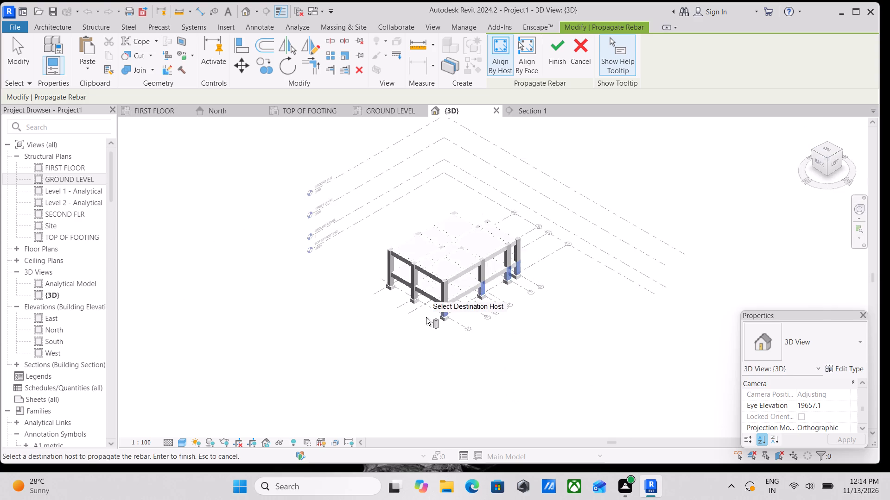
pyautogui.scroll(5, 426, 317)
pyautogui.scroll(8, 413, 276)
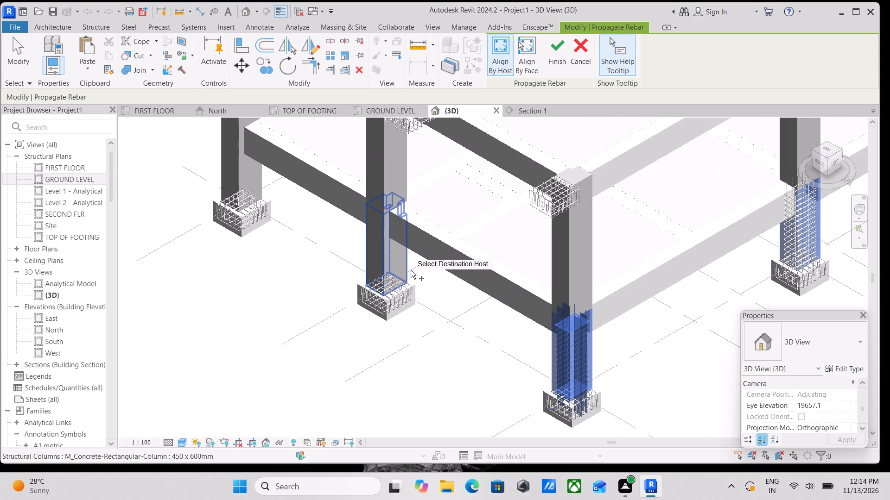
pyautogui.scroll(3, 411, 268)
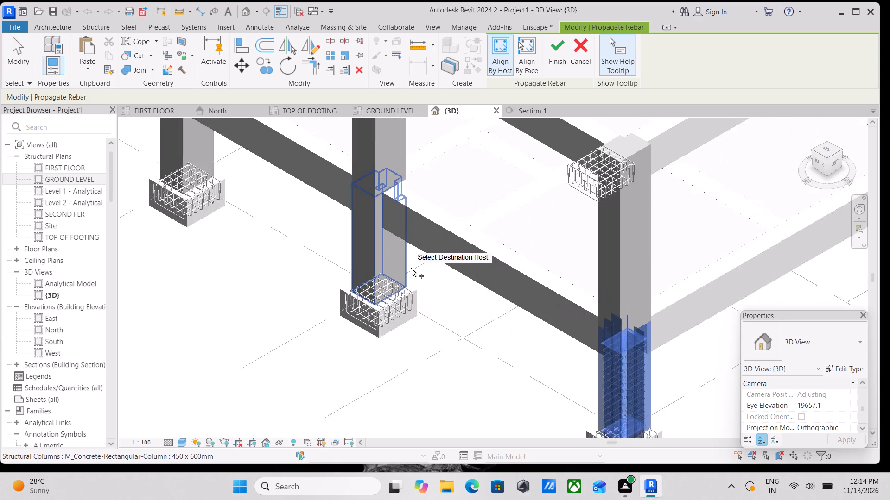
pyautogui.click(404, 261)
pyautogui.scroll(-2, 379, 271)
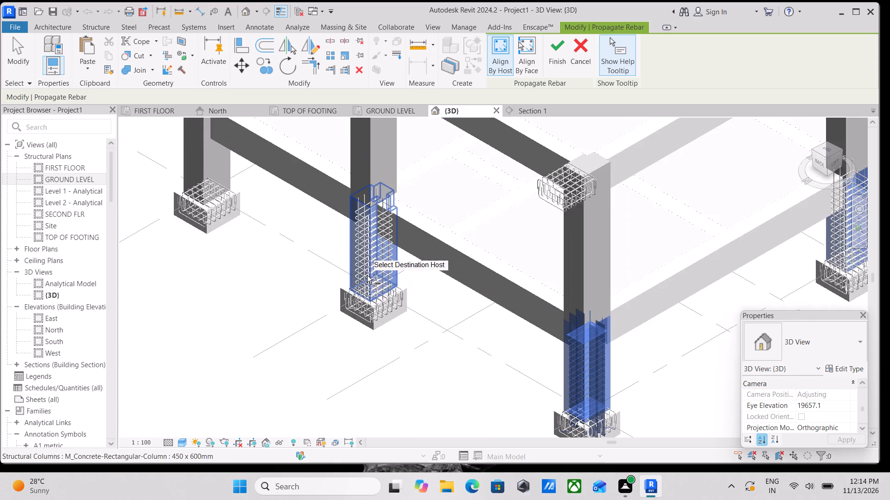
pyautogui.moveTo(367, 275); pyautogui.dragTo(426, 367, button='middle')
pyautogui.click(262, 256)
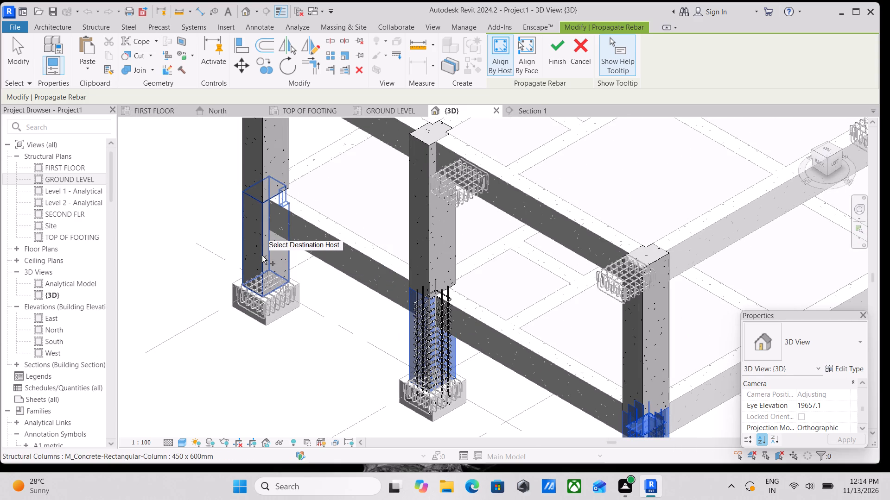
# Propagate the rebar to the two remaining lower columns along the grid 4 edge of the frame.
pyautogui.scroll(-4, 262, 256)
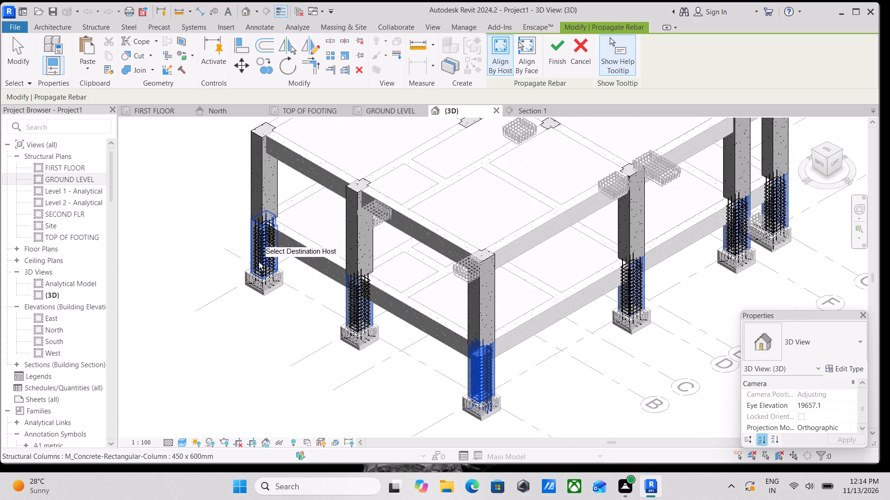
pyautogui.scroll(-3, 263, 260)
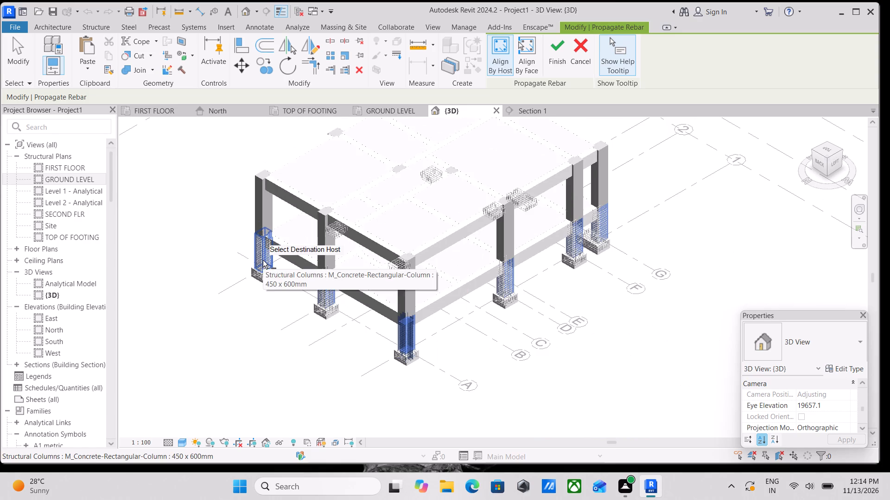
pyautogui.click(814, 150)
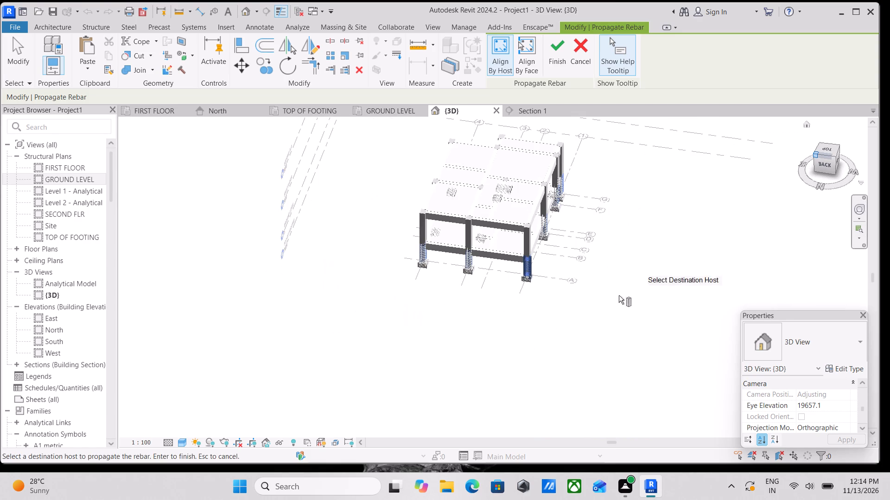
pyautogui.scroll(4, 479, 291)
pyautogui.scroll(7, 462, 387)
pyautogui.click(467, 356)
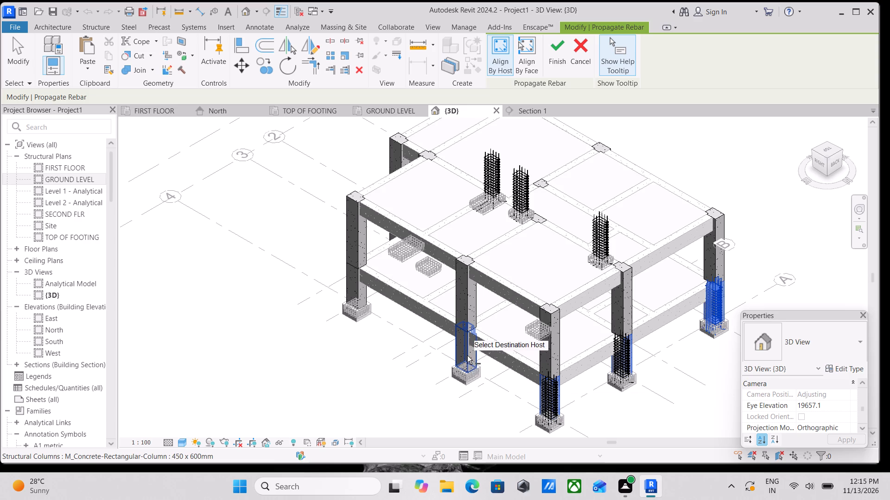
pyautogui.click(358, 289)
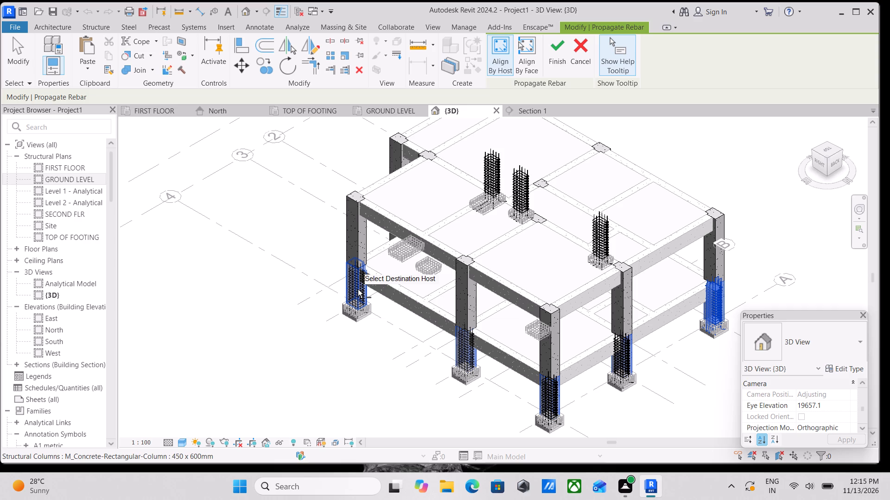
# Propagate the rebar to the interior lower column on grid F, beside the long grid G footing, working from an underside view.
pyautogui.scroll(3, 370, 325)
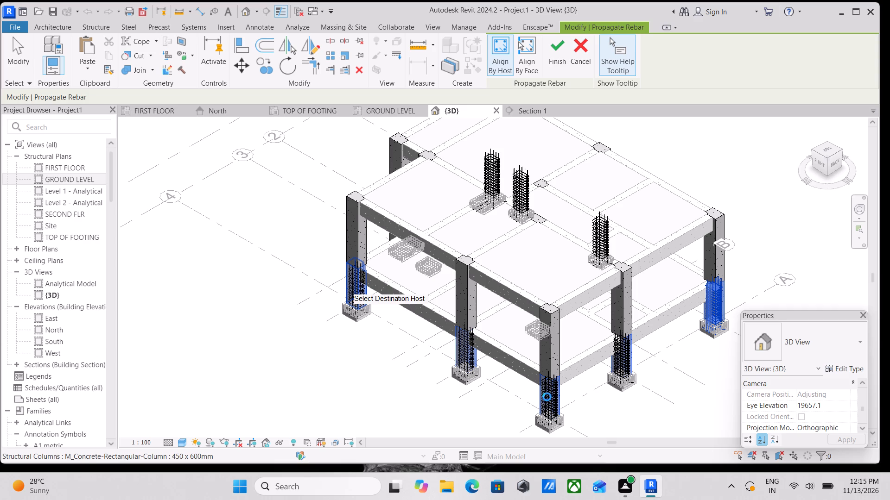
pyautogui.scroll(3, 618, 373)
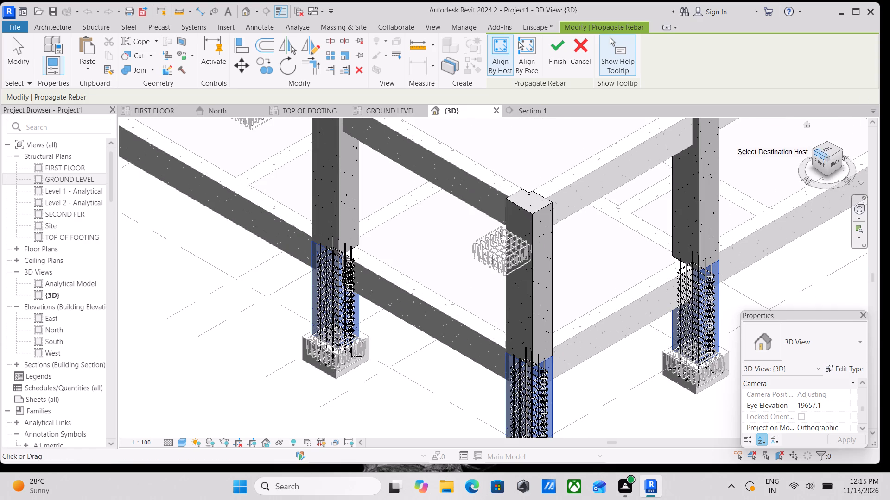
pyautogui.click(819, 163)
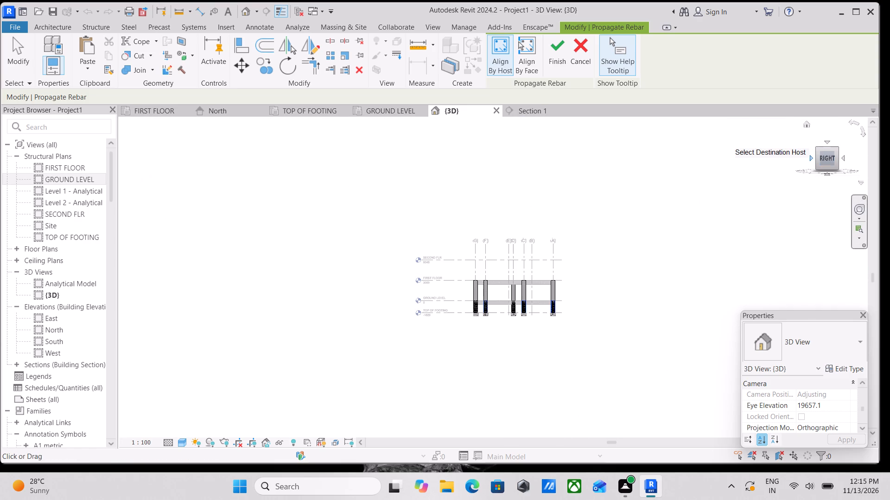
pyautogui.click(818, 162)
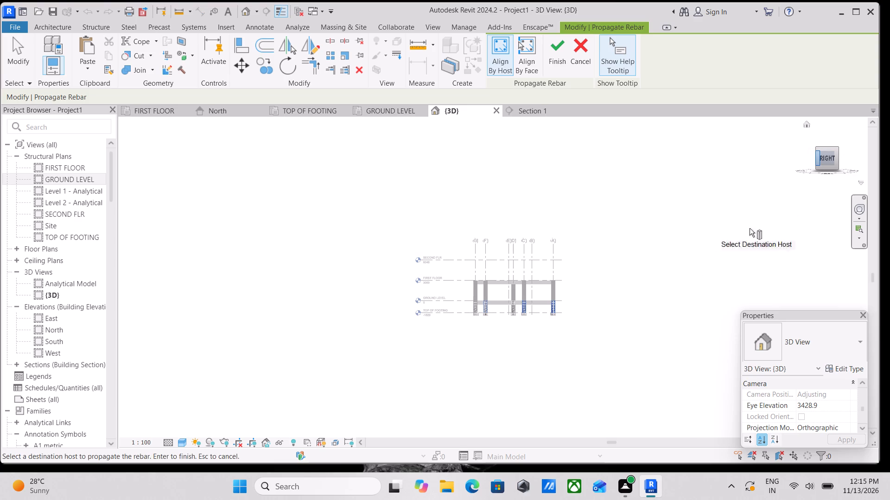
pyautogui.click(827, 168)
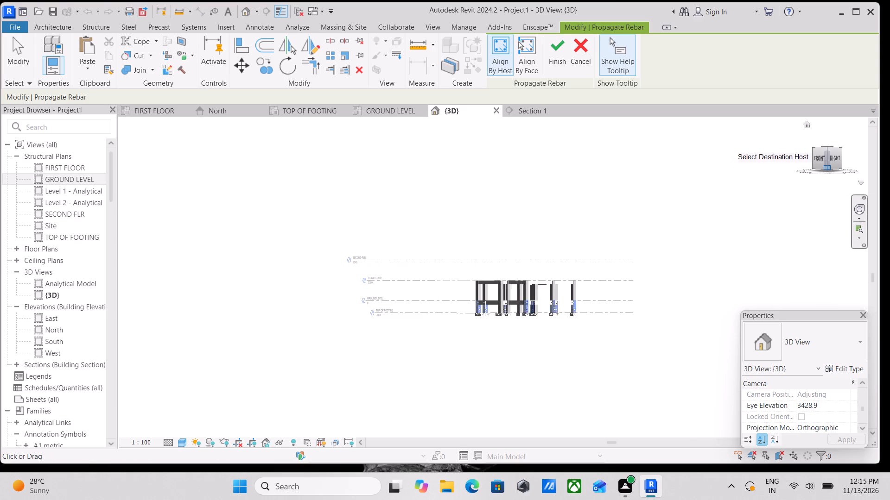
pyautogui.scroll(3, 522, 300)
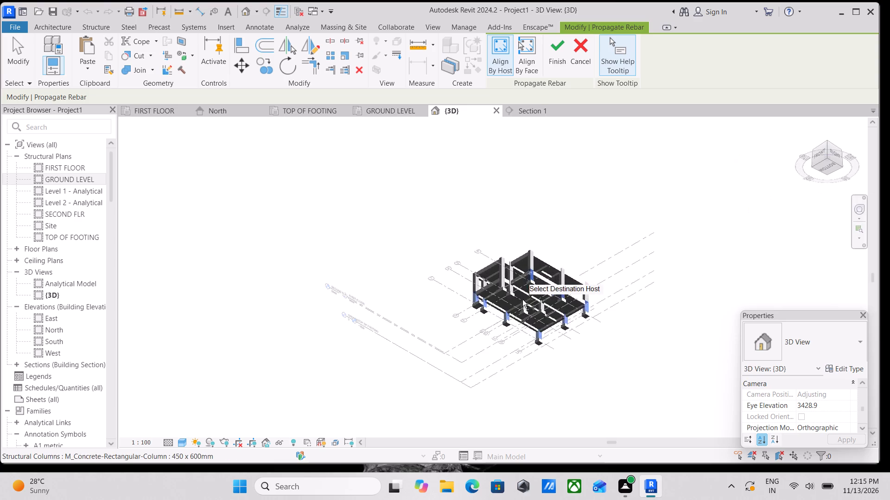
pyautogui.scroll(7, 555, 300)
pyautogui.scroll(4, 494, 293)
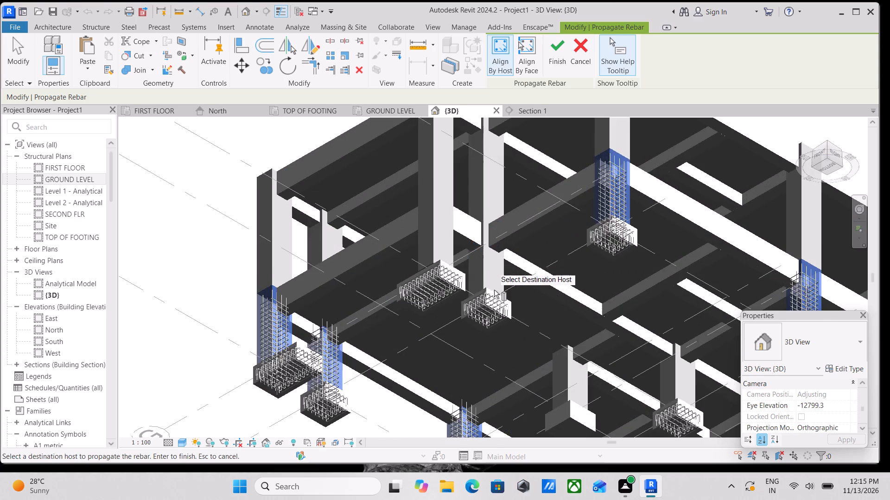
pyautogui.click(487, 276)
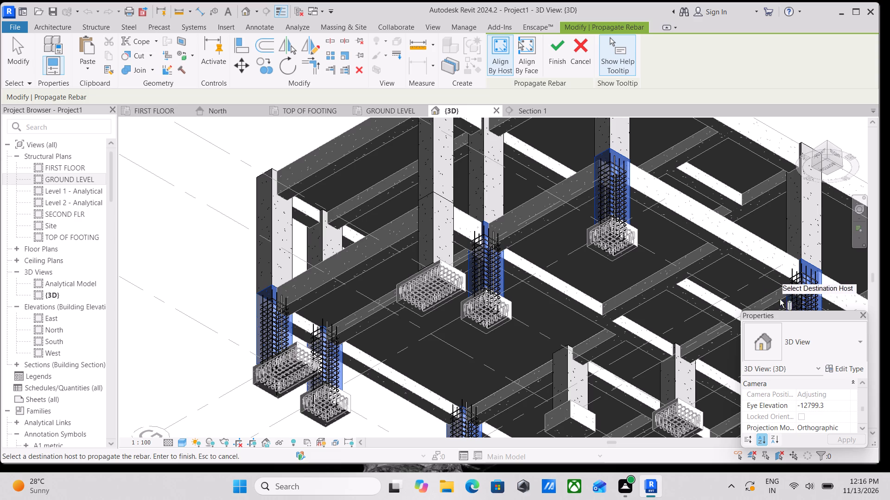
# Propagate the rebar to the two remaining interior lower columns between grid F and grid A.
pyautogui.scroll(2, 582, 328)
pyautogui.moveTo(577, 320); pyautogui.dragTo(523, 244, button='middle')
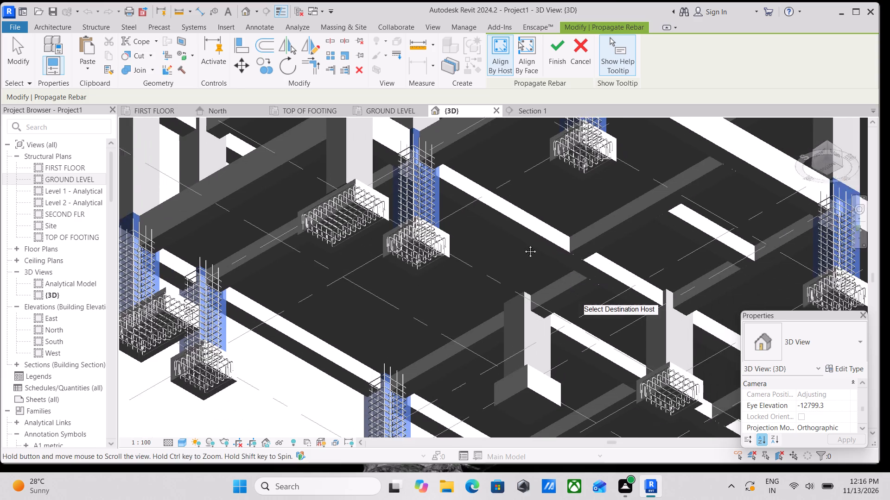
pyautogui.moveTo(523, 244); pyautogui.dragTo(519, 241, button='middle')
pyautogui.click(502, 328)
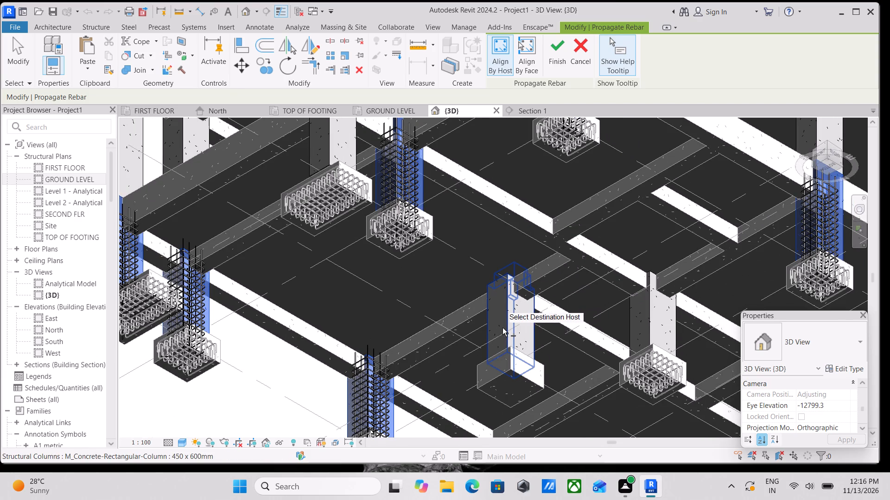
pyautogui.click(654, 326)
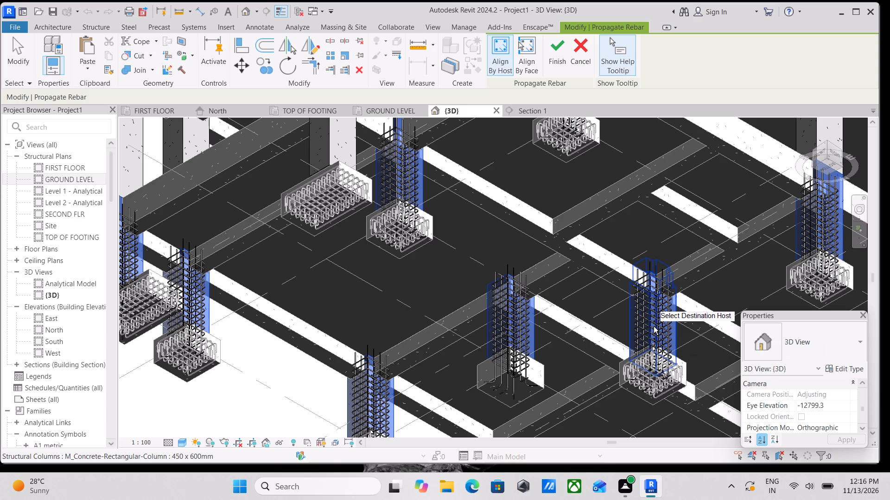
# Propagate the rebar to the unreinforced lower column on the long grid G footing, deleting the rebar whose shape cannot be solved.
pyautogui.scroll(-2, 603, 350)
pyautogui.scroll(-5, 552, 336)
pyautogui.moveTo(546, 318); pyautogui.dragTo(536, 313, button='middle')
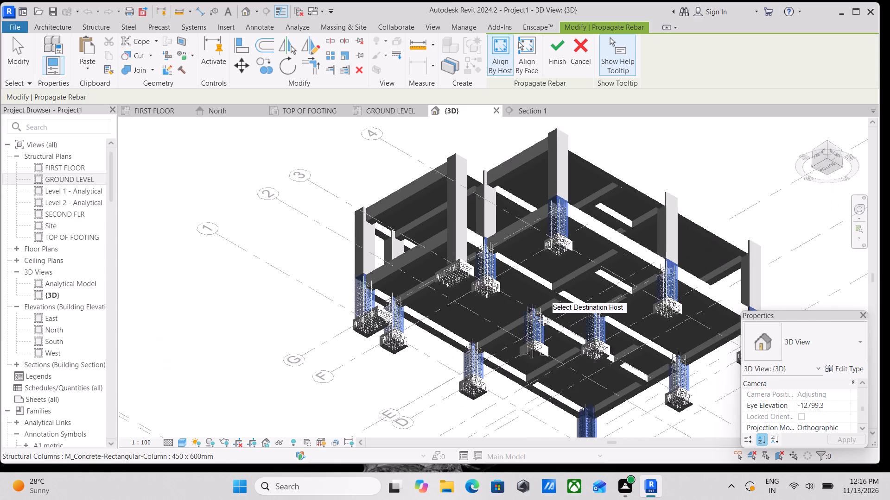
pyautogui.moveTo(536, 313); pyautogui.dragTo(502, 308, button='middle')
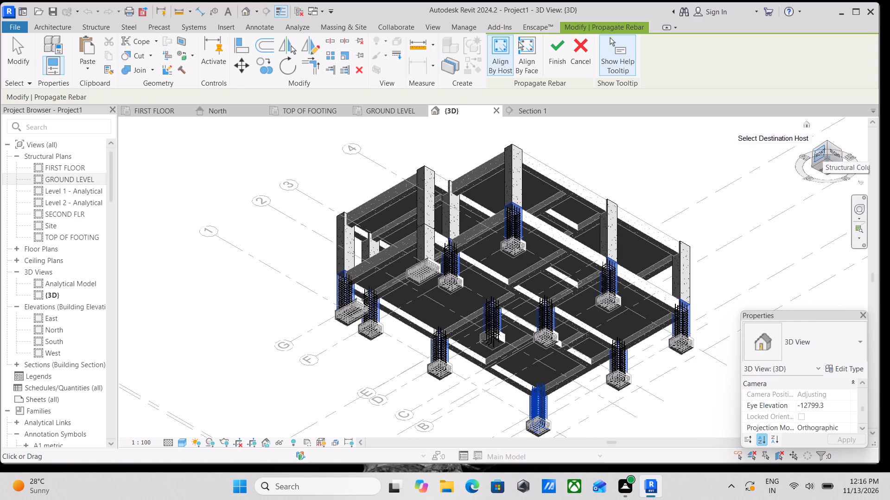
pyautogui.click(826, 149)
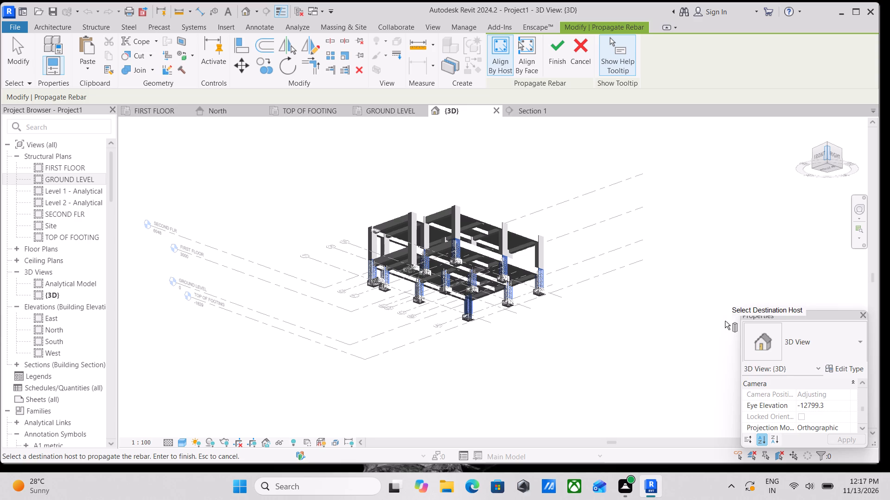
pyautogui.scroll(1, 649, 343)
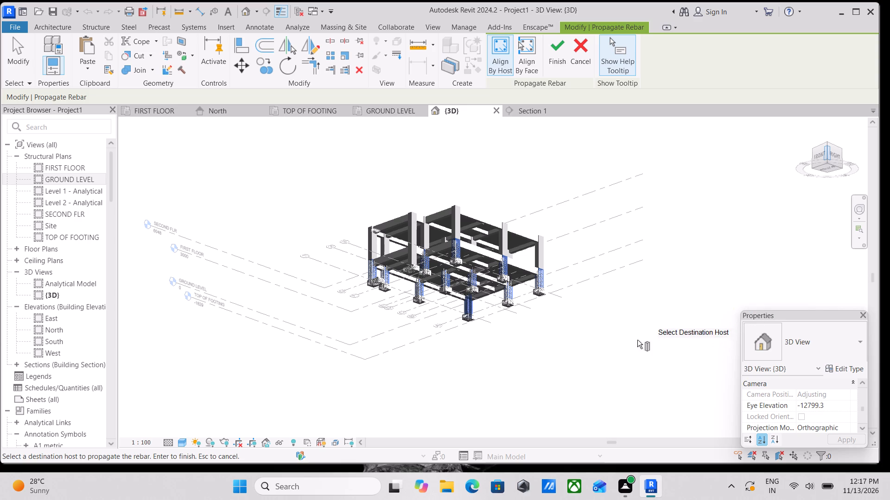
pyautogui.scroll(2, 637, 340)
pyautogui.scroll(4, 531, 298)
pyautogui.scroll(2, 489, 302)
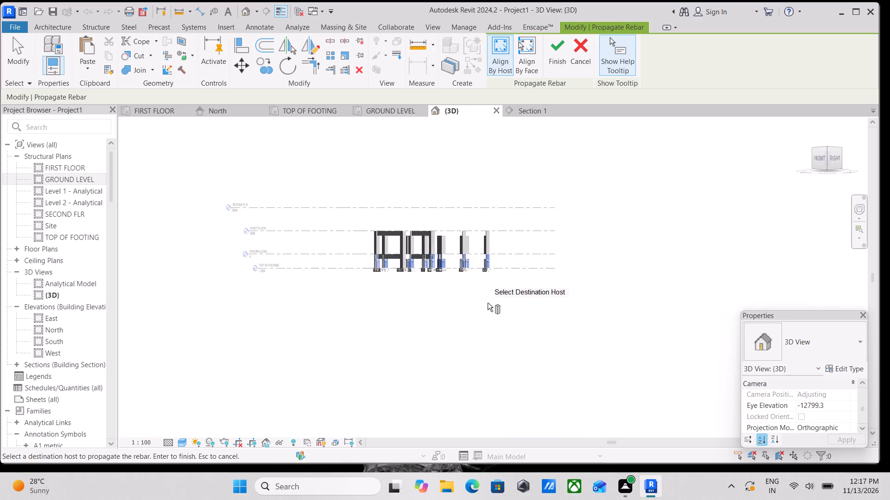
pyautogui.scroll(2, 488, 303)
pyautogui.scroll(8, 523, 327)
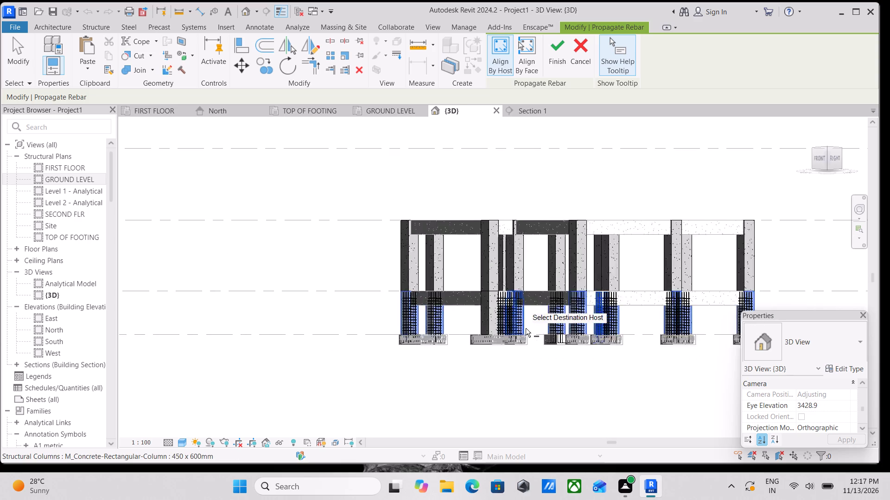
pyautogui.scroll(1, 526, 328)
pyautogui.click(462, 323)
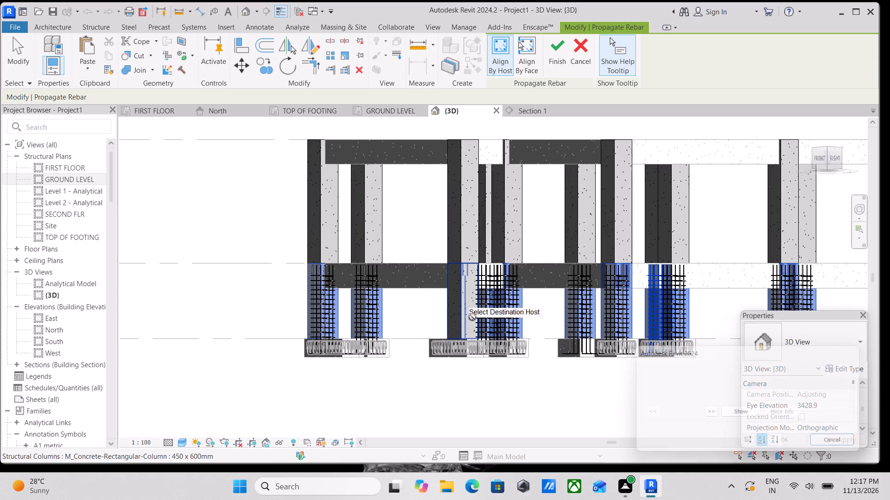
pyautogui.scroll(-1, 472, 317)
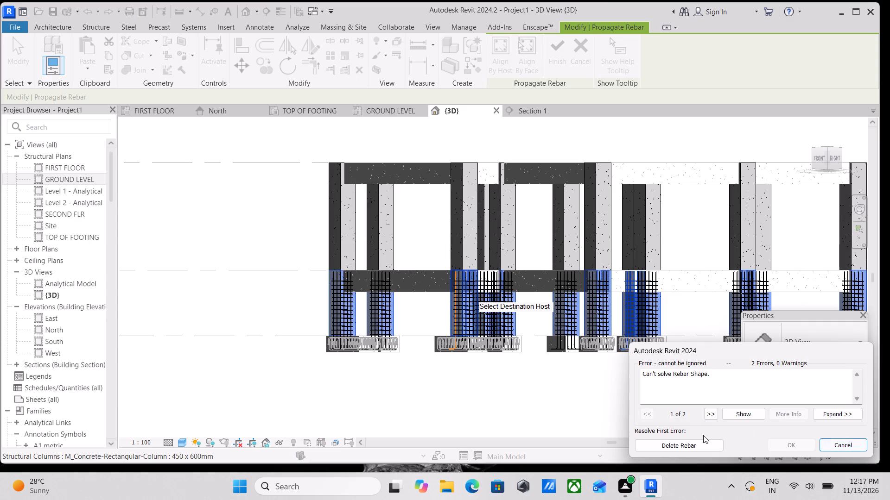
pyautogui.click(694, 444)
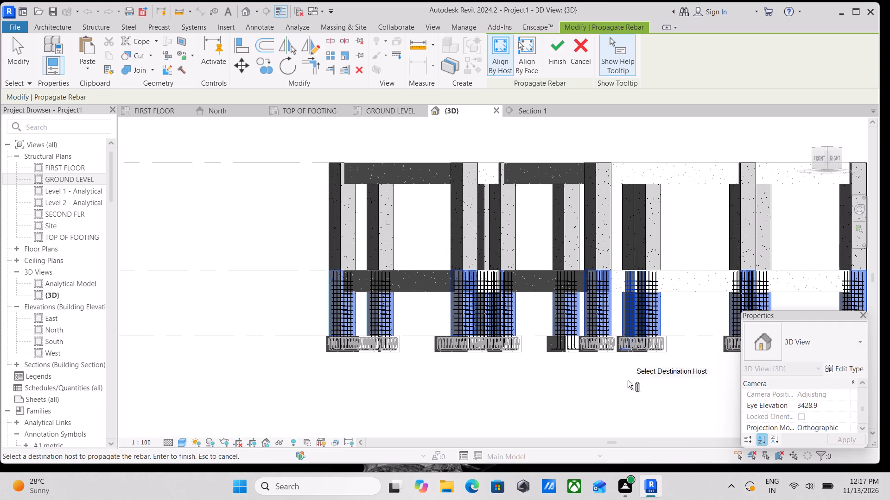
# Examine all the lower columns from the side and from below for any still lacking propagated rebar.
pyautogui.scroll(4, 506, 300)
pyautogui.moveTo(553, 322); pyautogui.dragTo(308, 302, button='middle')
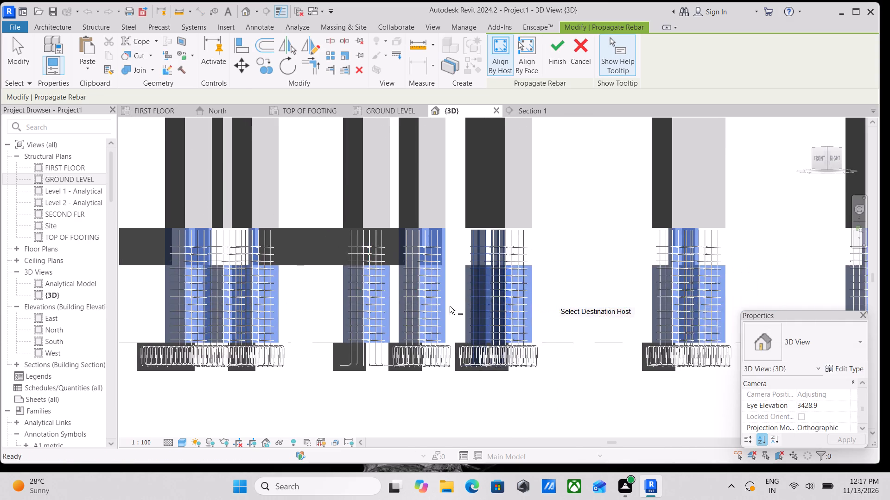
pyautogui.moveTo(507, 306); pyautogui.dragTo(300, 300, button='middle')
pyautogui.moveTo(599, 287); pyautogui.dragTo(471, 293, button='middle')
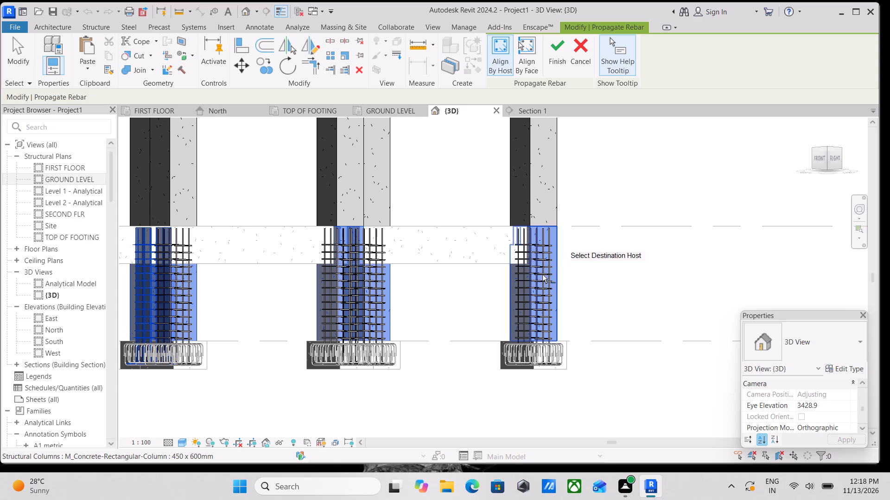
pyautogui.scroll(3, 533, 276)
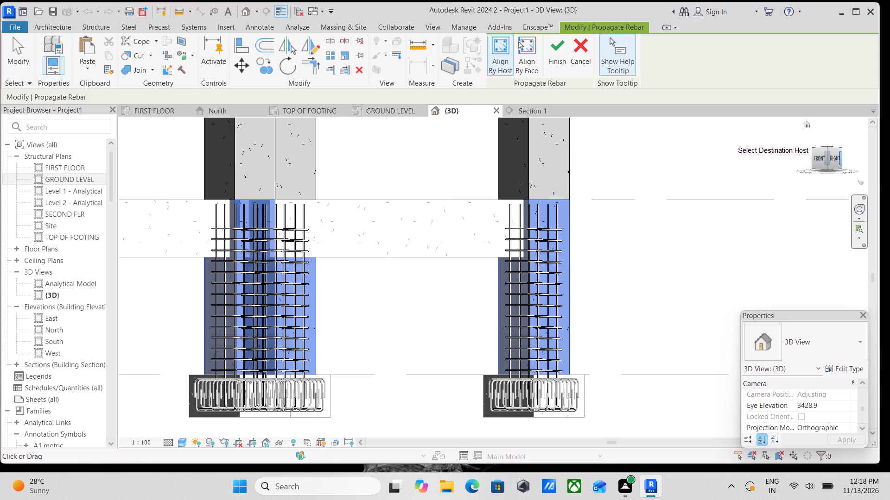
pyautogui.click(841, 161)
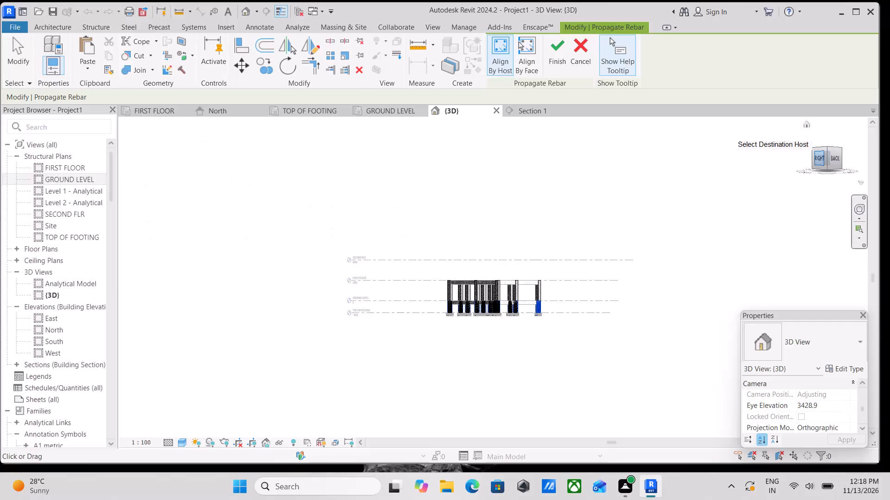
pyautogui.scroll(4, 551, 302)
pyautogui.scroll(4, 502, 316)
pyautogui.scroll(2, 445, 346)
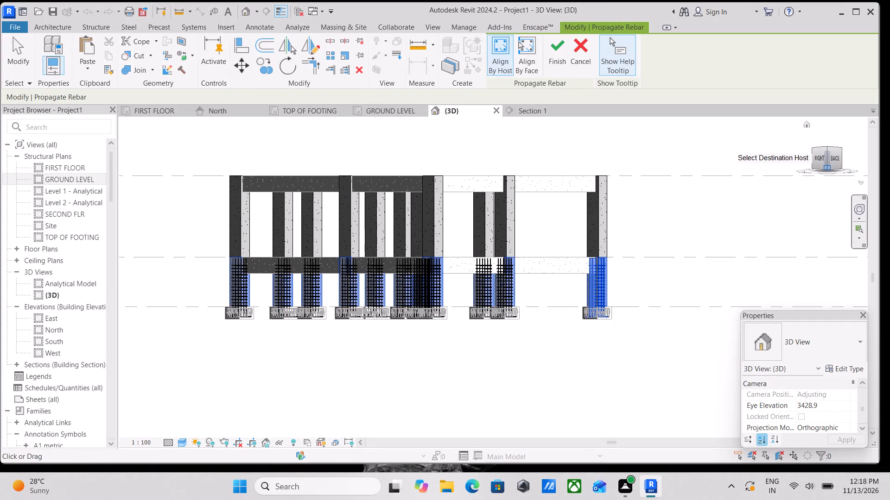
pyautogui.click(826, 169)
pyautogui.scroll(2, 478, 280)
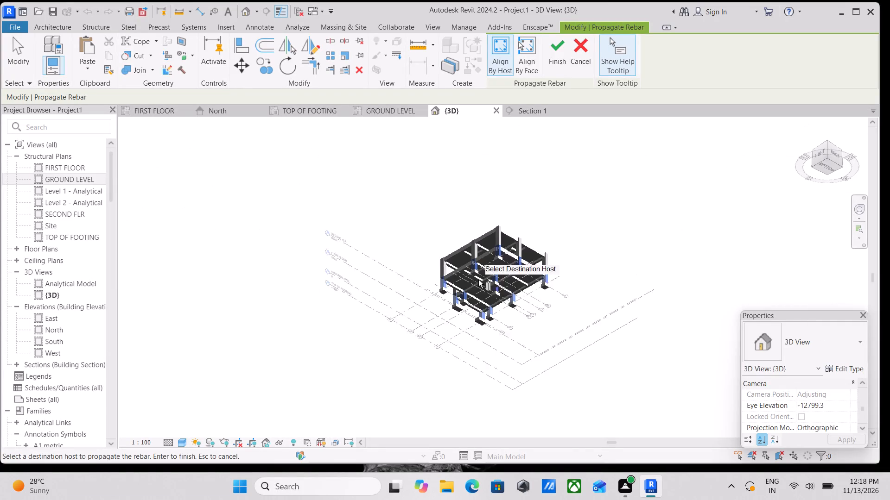
pyautogui.scroll(1, 478, 280)
pyautogui.scroll(6, 491, 318)
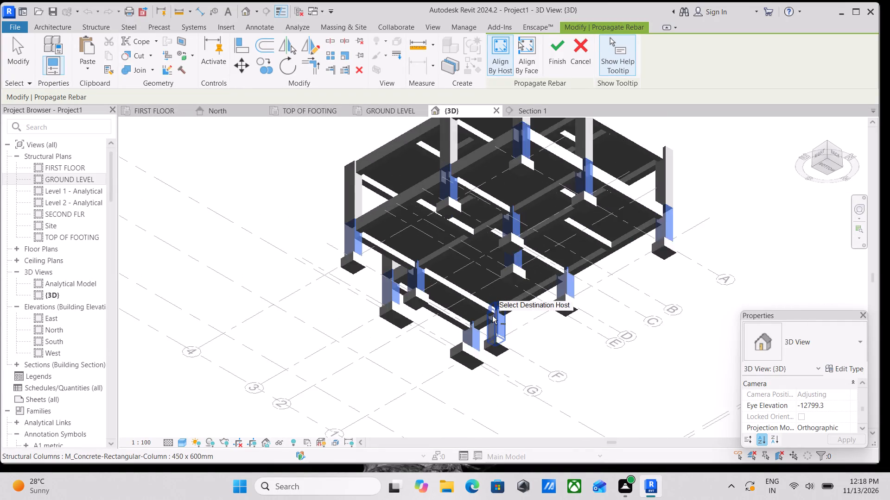
pyautogui.scroll(2, 492, 316)
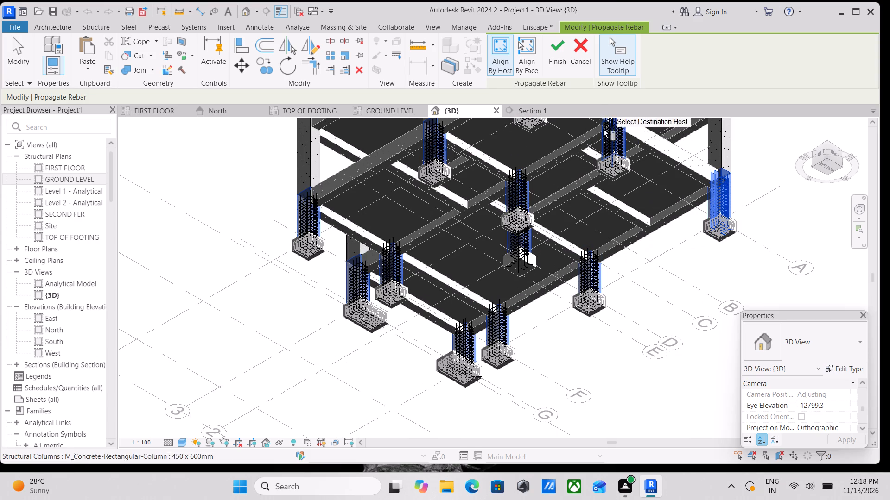
# Finish the rebar propagation to the chosen lower columns.
pyautogui.click(561, 48)
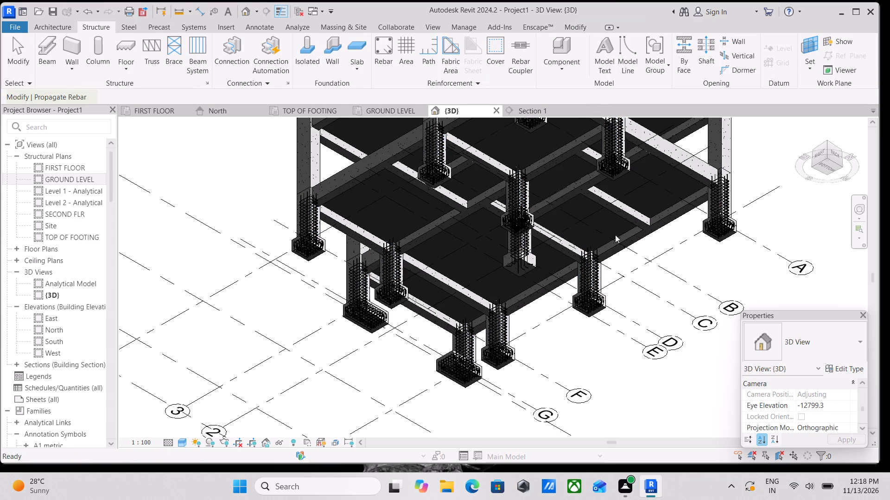
# Inspect the reinforced lower columns and footings from the right-back side of the frame.
pyautogui.moveTo(625, 237); pyautogui.dragTo(575, 297, button='middle')
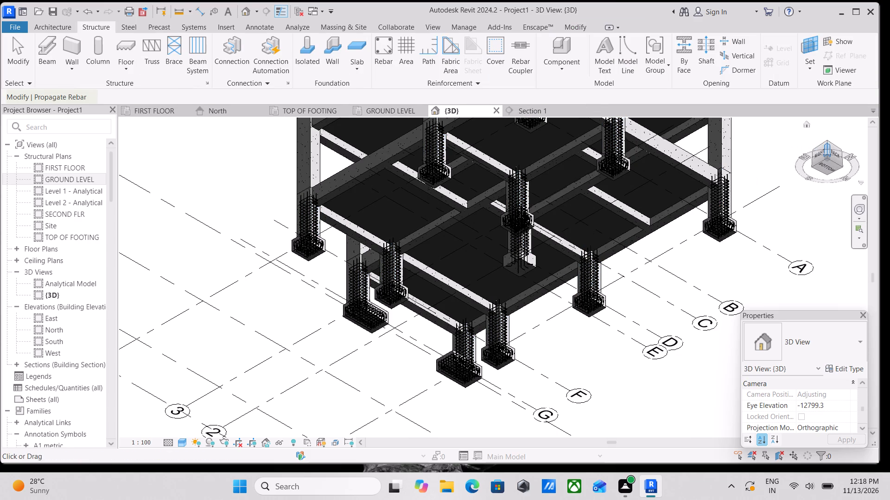
pyautogui.click(828, 154)
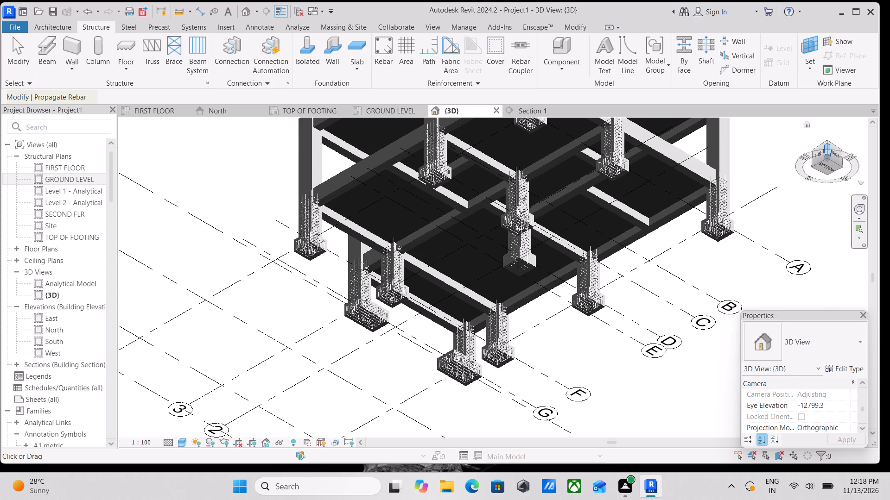
pyautogui.scroll(2, 769, 147)
pyautogui.scroll(-2, 713, 195)
pyautogui.moveTo(665, 231); pyautogui.dragTo(679, 266, button='middle')
pyautogui.scroll(3, 535, 332)
pyautogui.scroll(11, 509, 303)
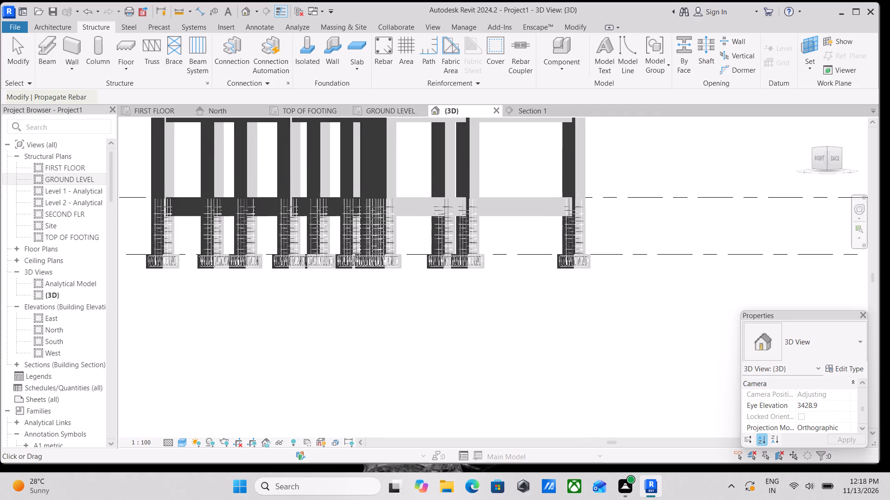
pyautogui.moveTo(509, 301); pyautogui.dragTo(556, 363, button='middle')
pyautogui.moveTo(532, 337); pyautogui.dragTo(570, 392, button='middle')
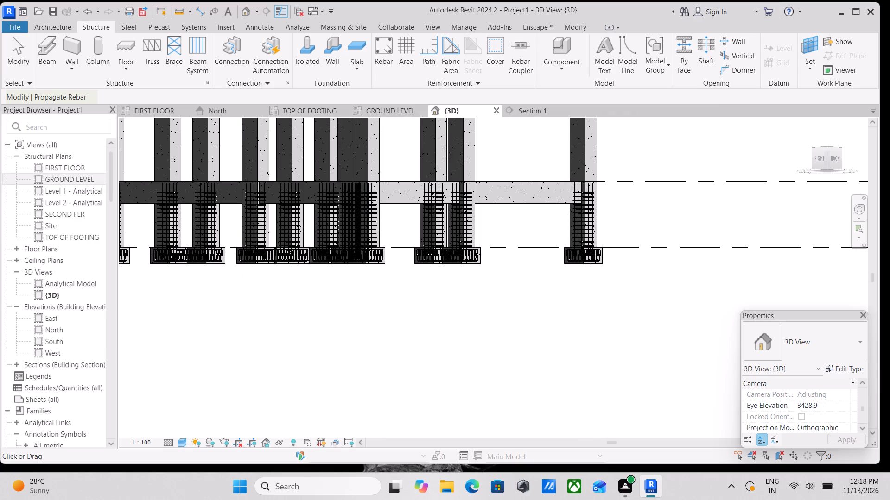
pyautogui.scroll(-2, 541, 337)
pyautogui.moveTo(543, 342); pyautogui.dragTo(557, 363, button='middle')
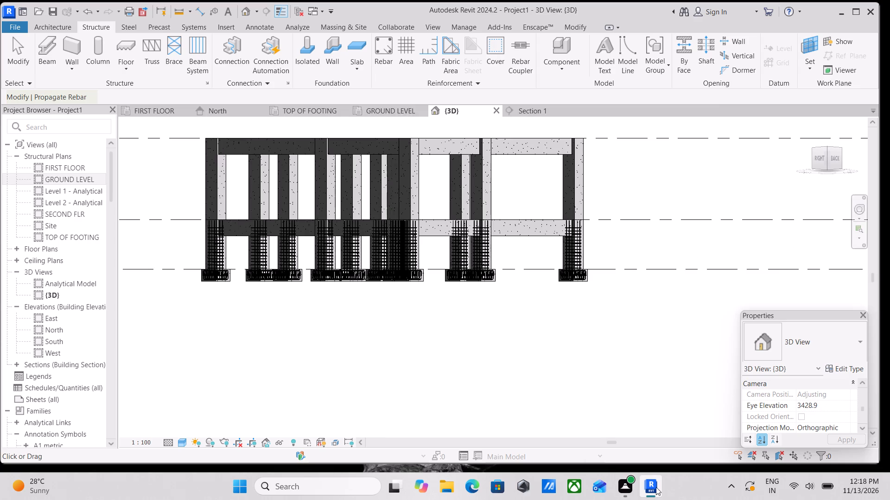
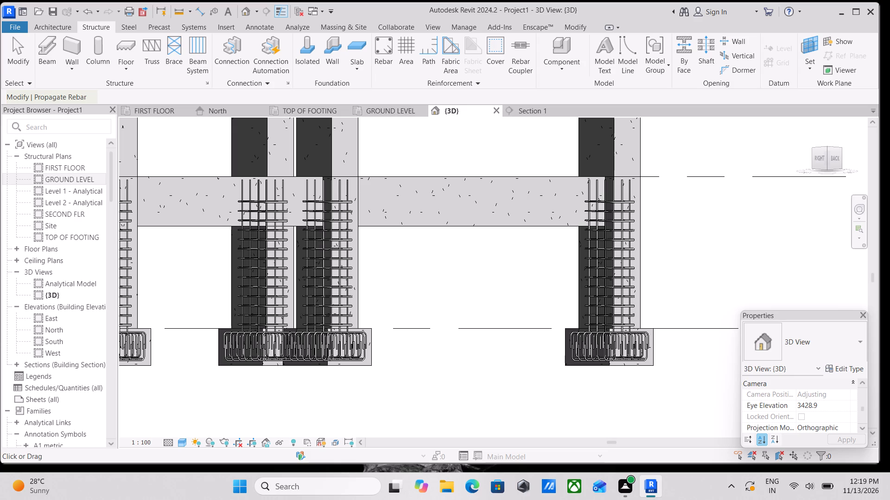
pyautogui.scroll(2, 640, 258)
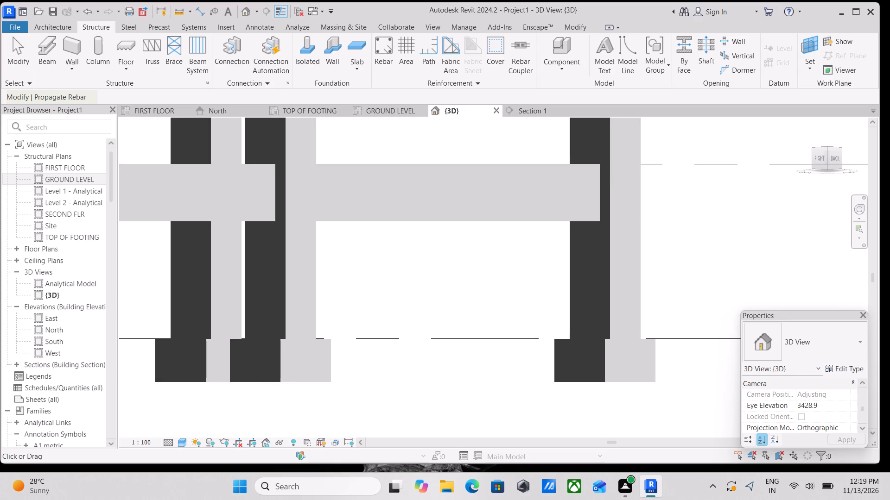
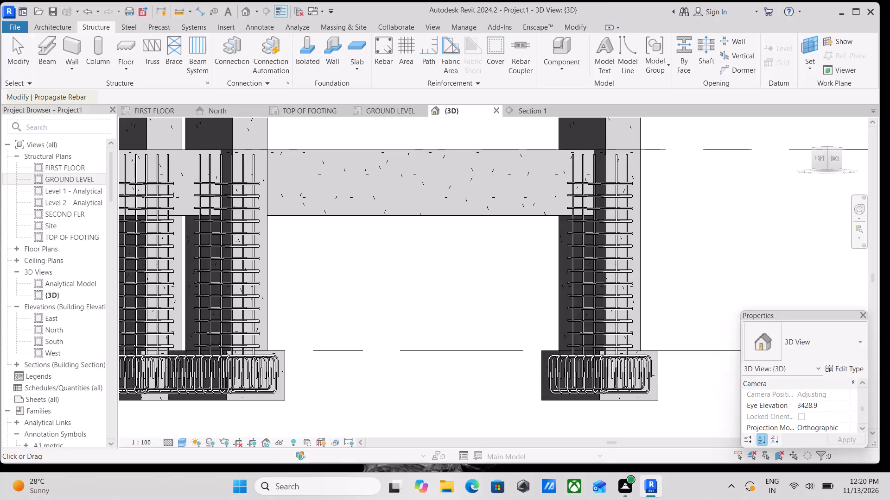
# Inspect the propagated column and footing rebar across the whole frame in 3D from the top-right-back corner.
pyautogui.scroll(3, 629, 283)
pyautogui.click(827, 148)
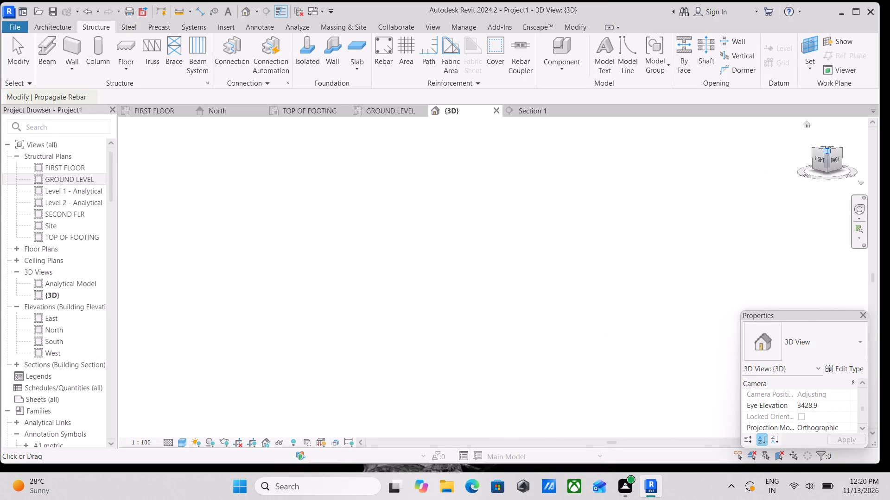
pyautogui.scroll(4, 494, 272)
pyautogui.scroll(3, 535, 350)
pyautogui.scroll(3, 496, 321)
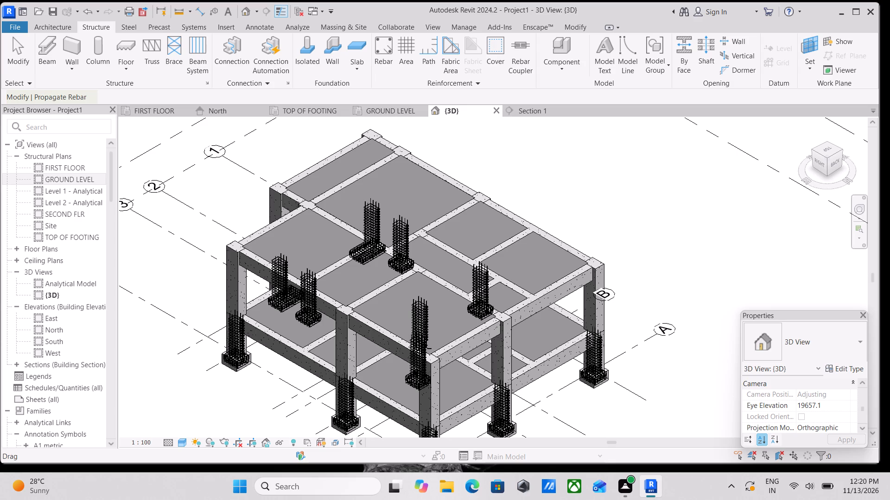
pyautogui.scroll(4, 507, 339)
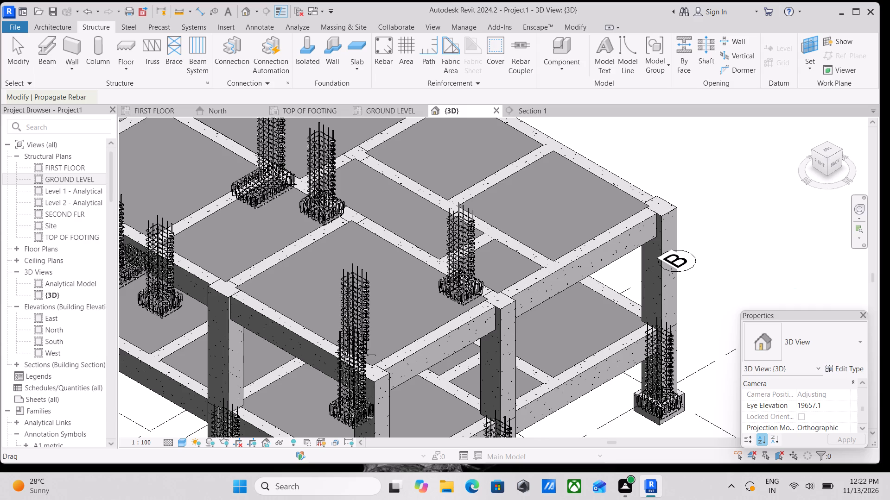
pyautogui.scroll(2, 795, 291)
pyautogui.scroll(-5, 795, 291)
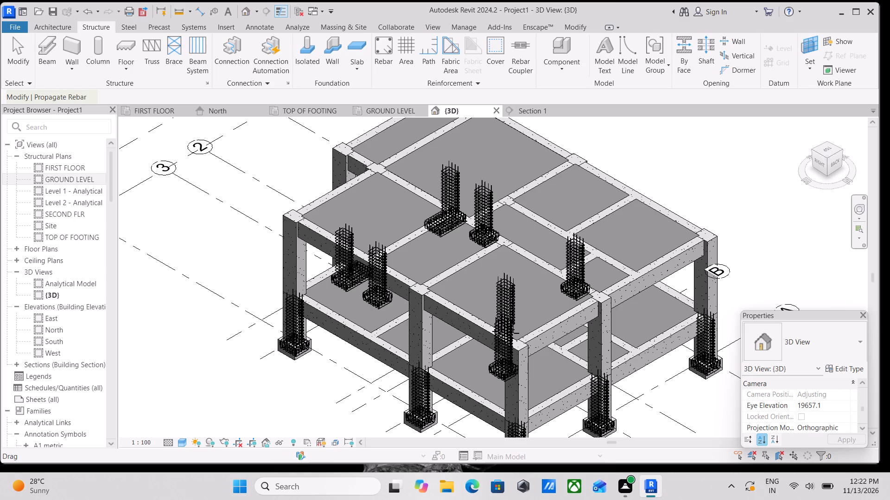
pyautogui.scroll(4, 795, 291)
pyautogui.scroll(3, 549, 260)
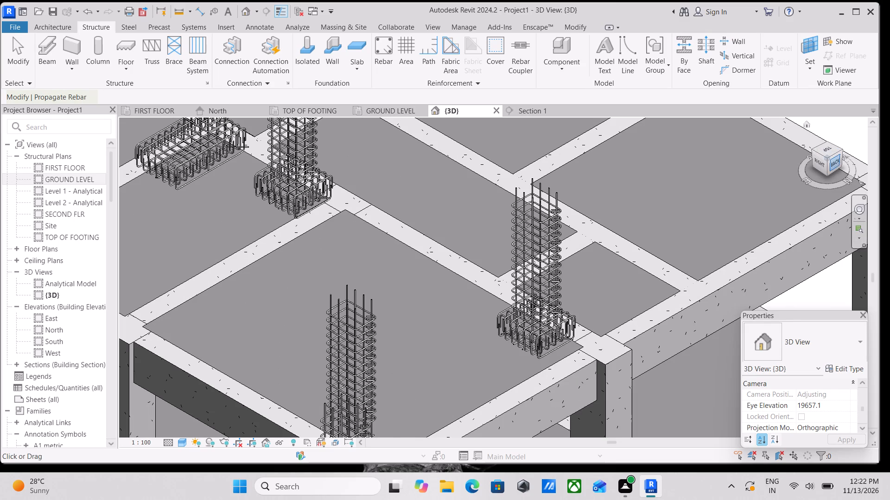
# Examine the rebar cages of the lower columns and their footings in the straight back view of the frame.
pyautogui.click(832, 161)
pyautogui.scroll(5, 460, 285)
pyautogui.scroll(6, 517, 337)
pyautogui.moveTo(552, 312); pyautogui.dragTo(556, 361, button='middle')
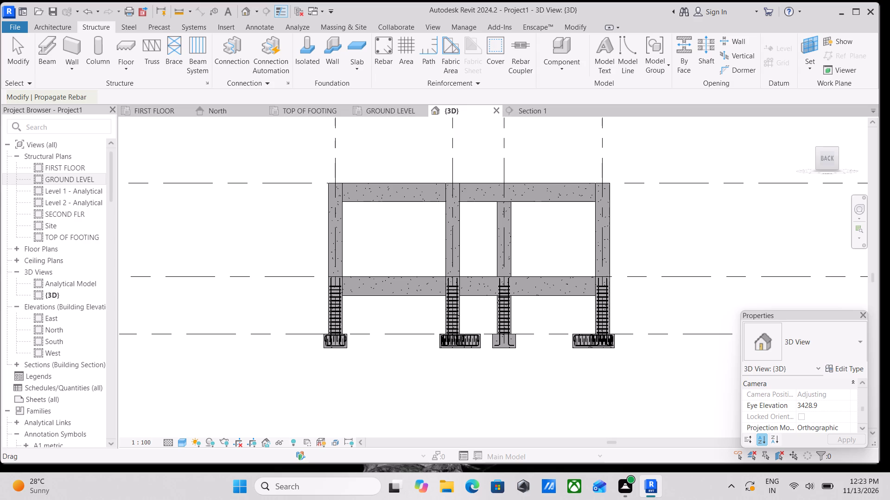
pyautogui.scroll(3, 610, 309)
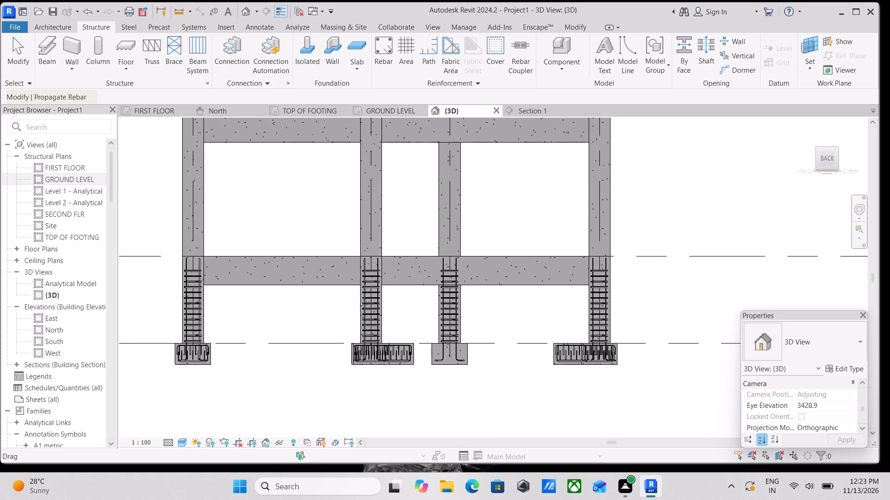
pyautogui.scroll(2, 614, 324)
pyautogui.scroll(3, 564, 329)
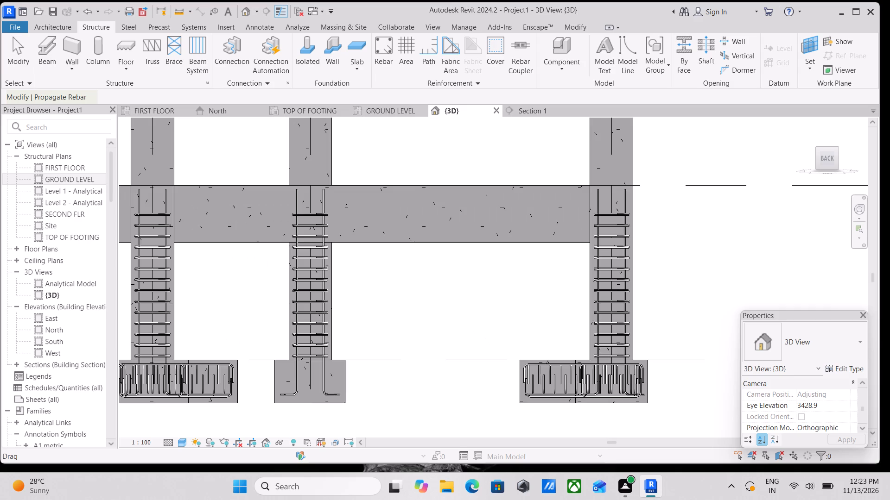
pyautogui.scroll(2, 574, 329)
pyautogui.scroll(-3, 599, 315)
pyautogui.moveTo(452, 330); pyautogui.dragTo(407, 361, button='middle')
pyautogui.scroll(-2, 461, 306)
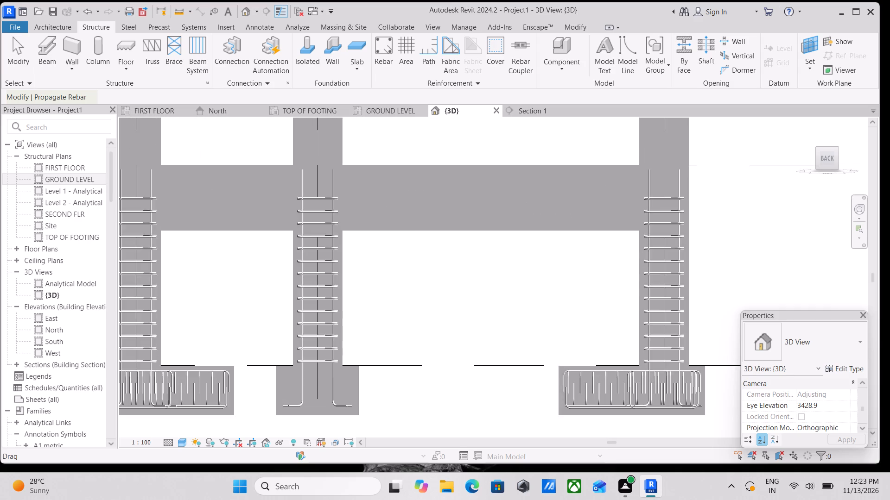
pyautogui.scroll(-1, 480, 294)
pyautogui.moveTo(480, 294); pyautogui.dragTo(473, 326, button='middle')
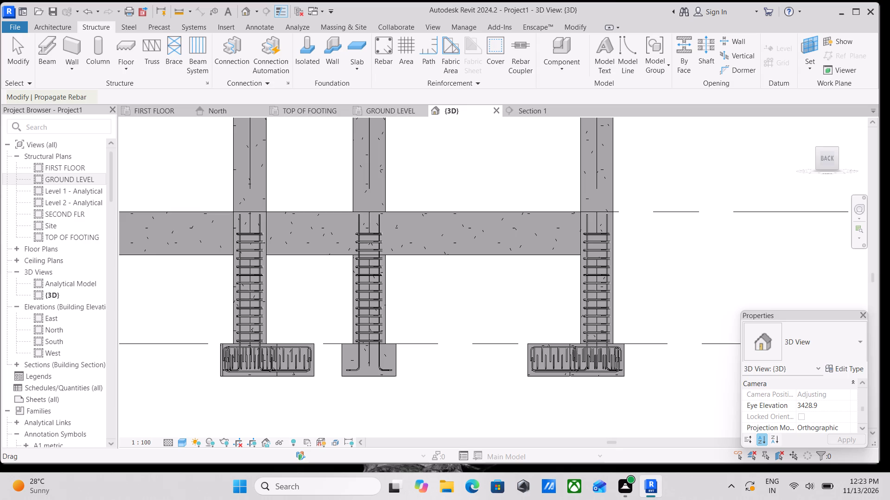
pyautogui.scroll(5, 473, 326)
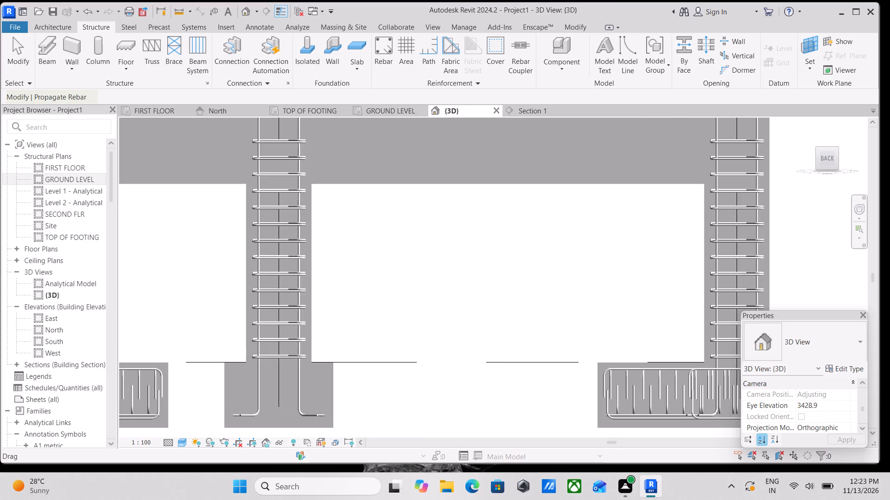
pyautogui.scroll(-3, 466, 309)
pyautogui.moveTo(466, 309); pyautogui.dragTo(447, 345, button='middle')
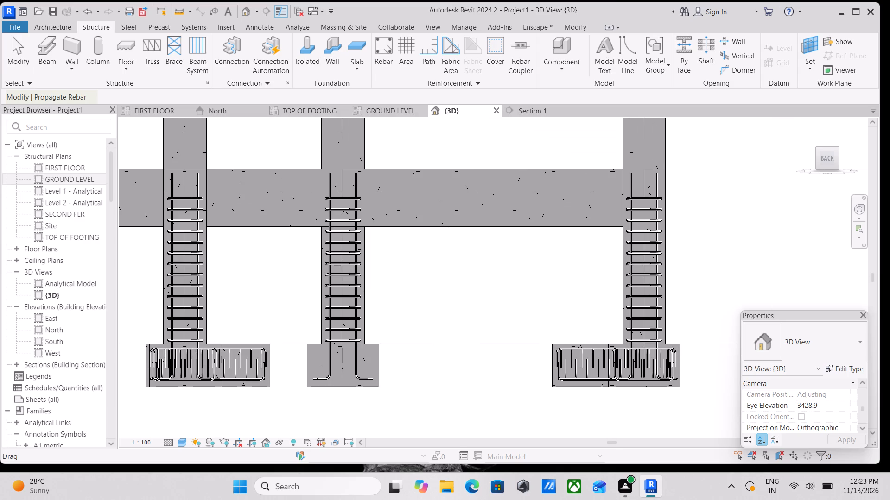
pyautogui.scroll(-2, 378, 350)
pyautogui.scroll(4, 477, 334)
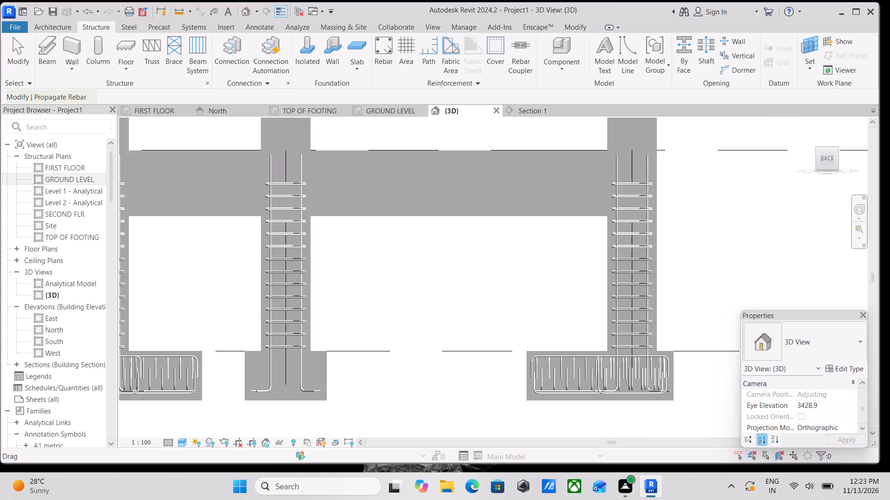
pyautogui.scroll(2, 476, 333)
pyautogui.scroll(-4, 476, 333)
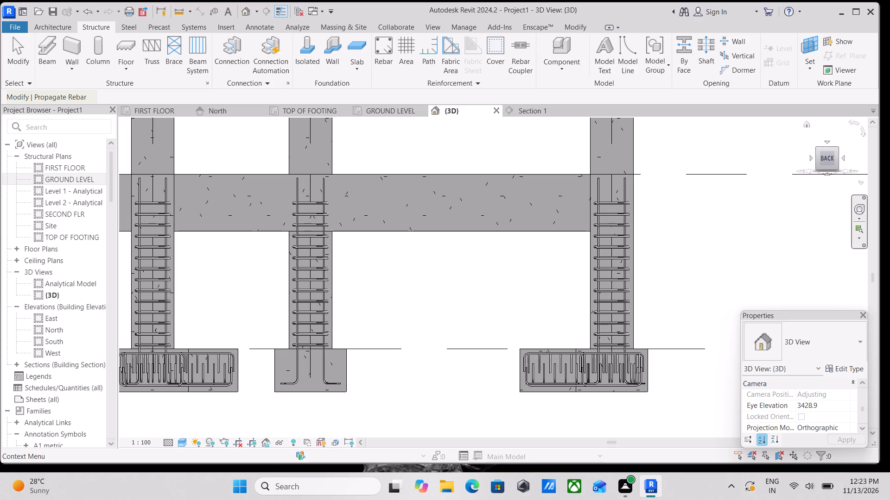
# Check the rebar of the whole frame from the top-back-left corner and end the Propagate Rebar command.
pyautogui.click(837, 149)
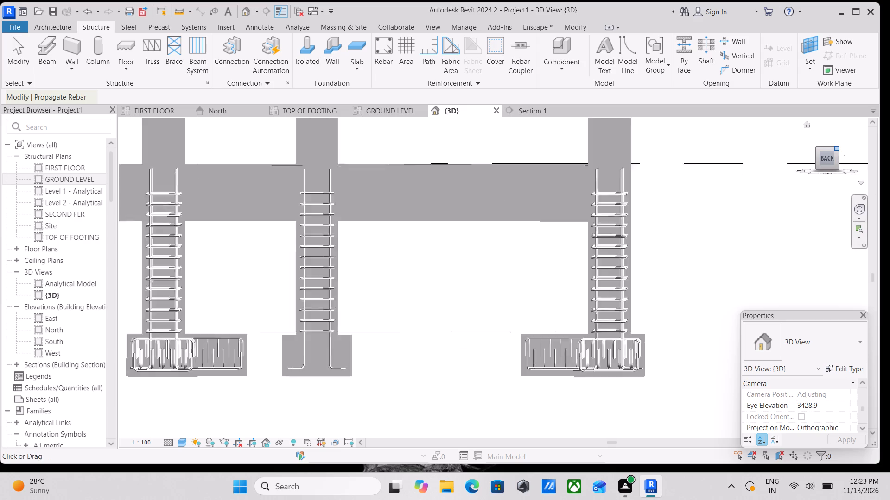
pyautogui.scroll(5, 542, 292)
pyautogui.scroll(3, 483, 325)
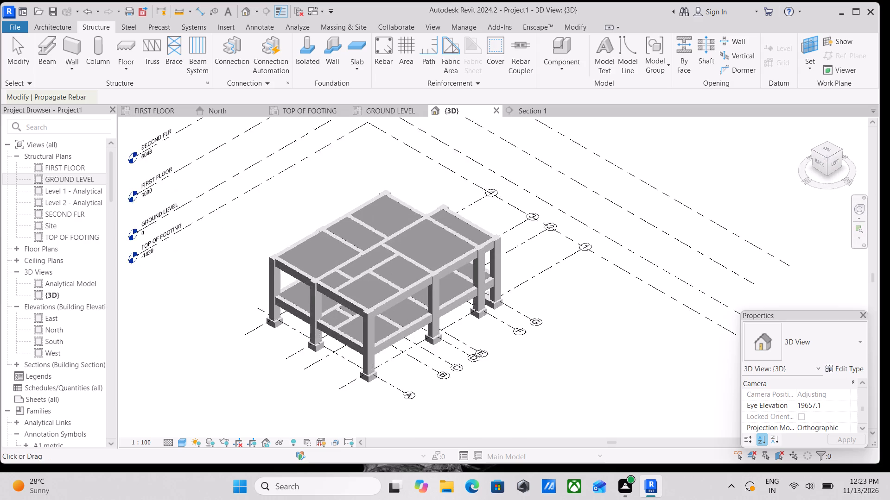
pyautogui.scroll(1, 483, 325)
pyautogui.press('Escape')
pyautogui.press('Escape')
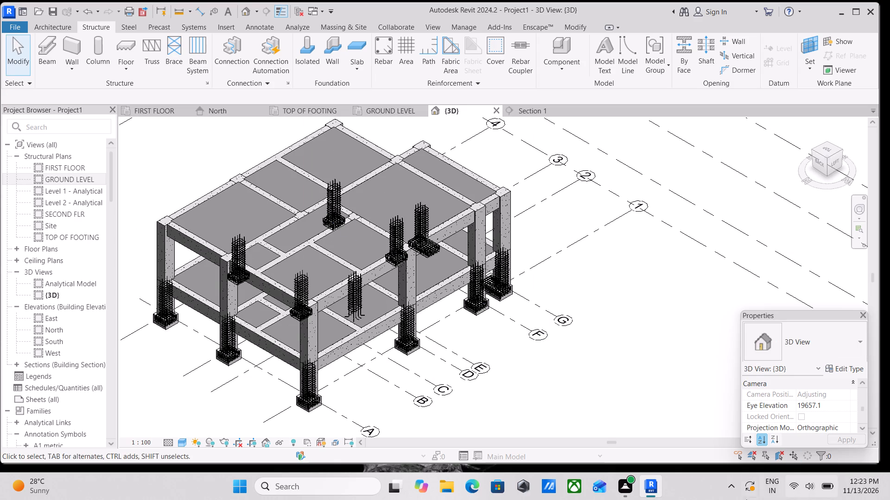
pyautogui.scroll(1, 617, 485)
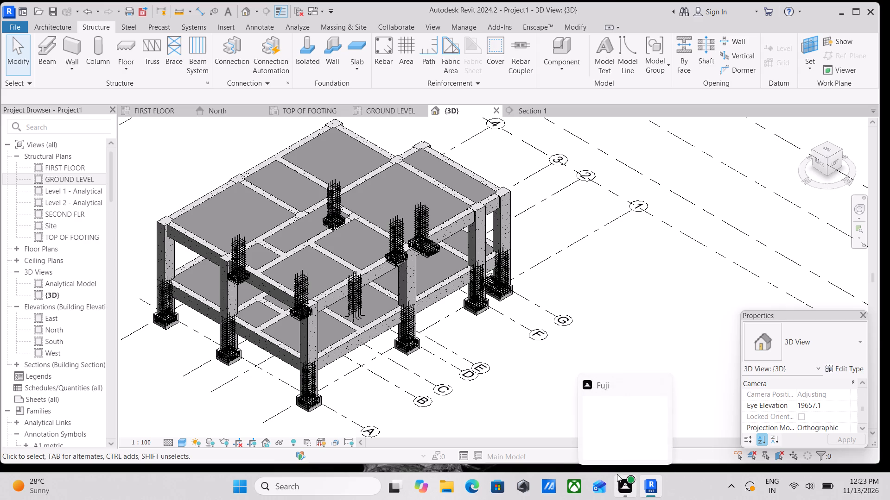
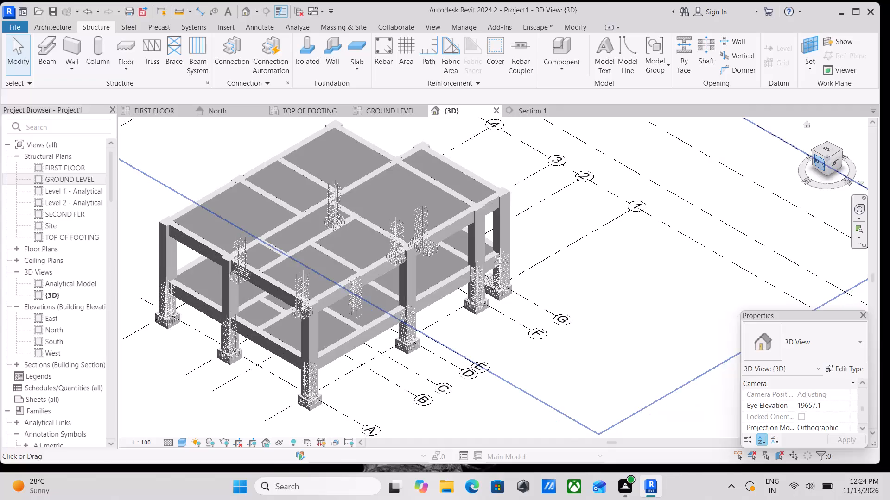
# Select the ground-storey columns together with the FIRST FLOOR beams and slabs in the back view, excluding the ground beams and footings.
pyautogui.scroll(4, 508, 311)
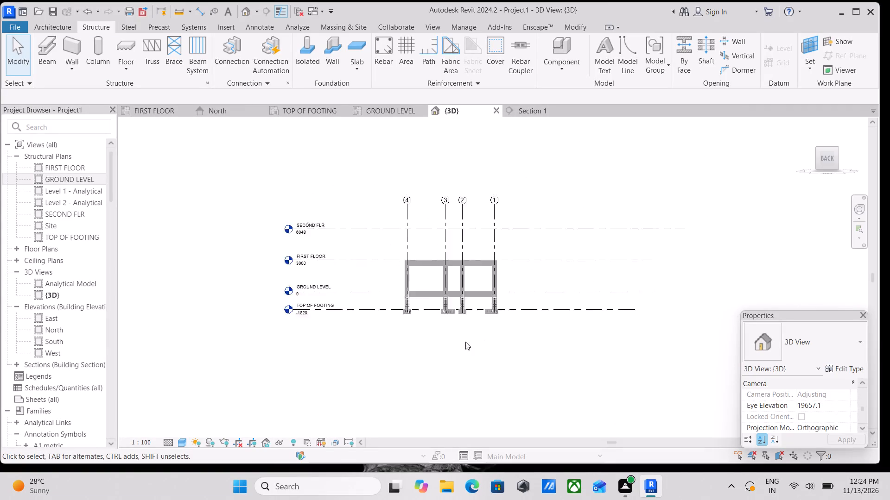
pyautogui.scroll(4, 461, 337)
pyautogui.scroll(3, 336, 187)
pyautogui.moveTo(311, 151); pyautogui.dragTo(311, 154)
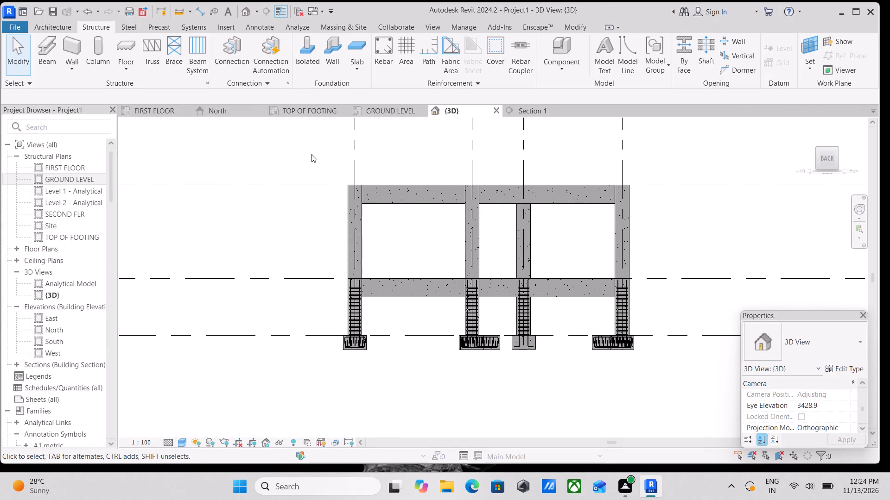
pyautogui.moveTo(311, 154); pyautogui.dragTo(653, 287)
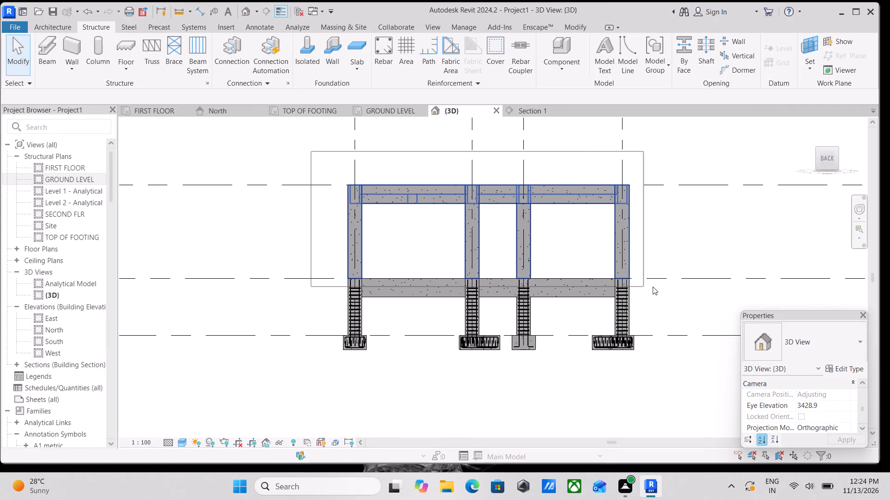
pyautogui.moveTo(653, 287); pyautogui.dragTo(662, 284)
pyautogui.moveTo(656, 207); pyautogui.dragTo(670, 252, button='middle')
pyautogui.scroll(-6, 670, 252)
pyautogui.moveTo(681, 244); pyautogui.dragTo(625, 253, button='middle')
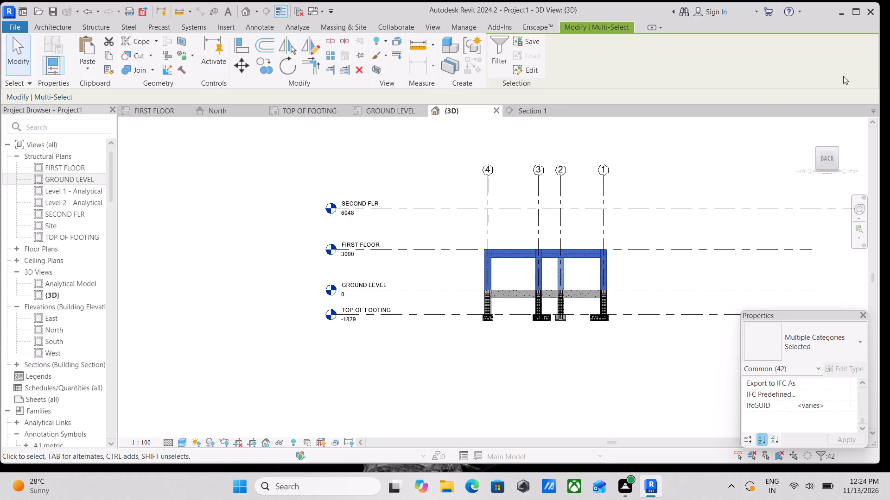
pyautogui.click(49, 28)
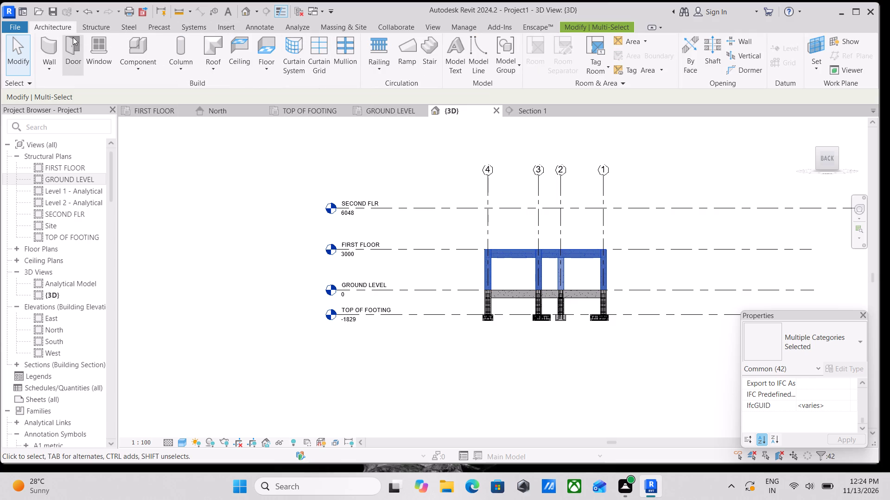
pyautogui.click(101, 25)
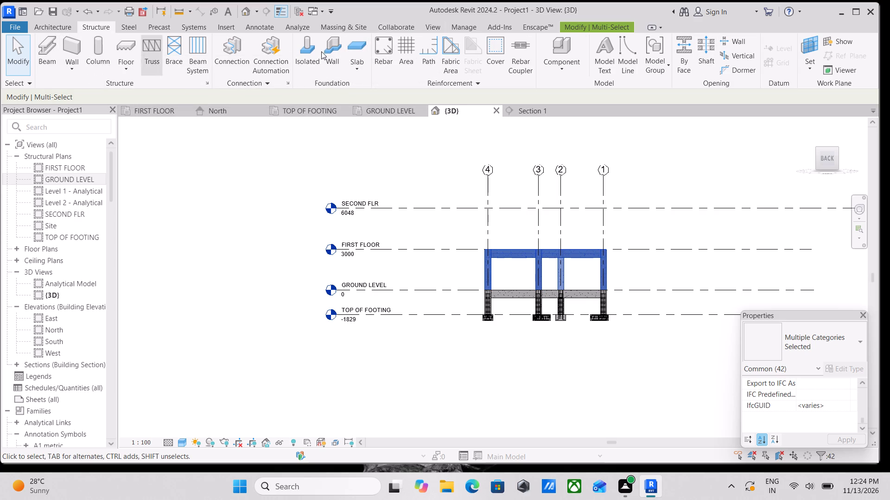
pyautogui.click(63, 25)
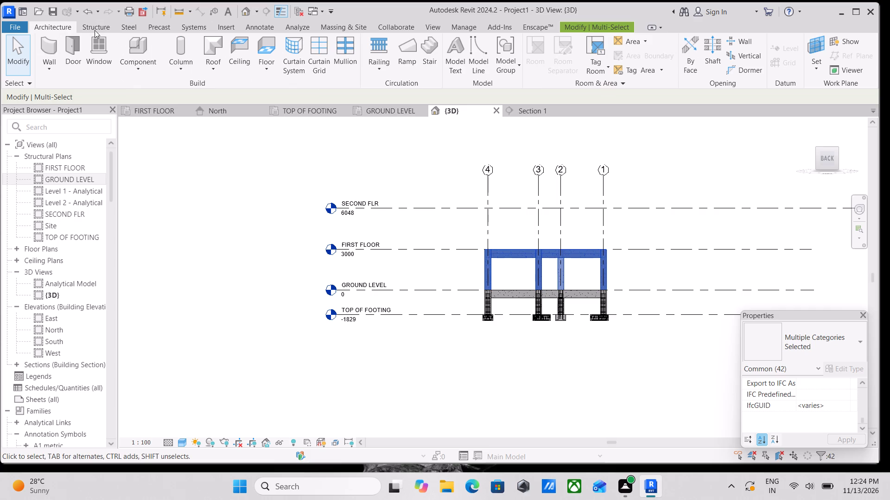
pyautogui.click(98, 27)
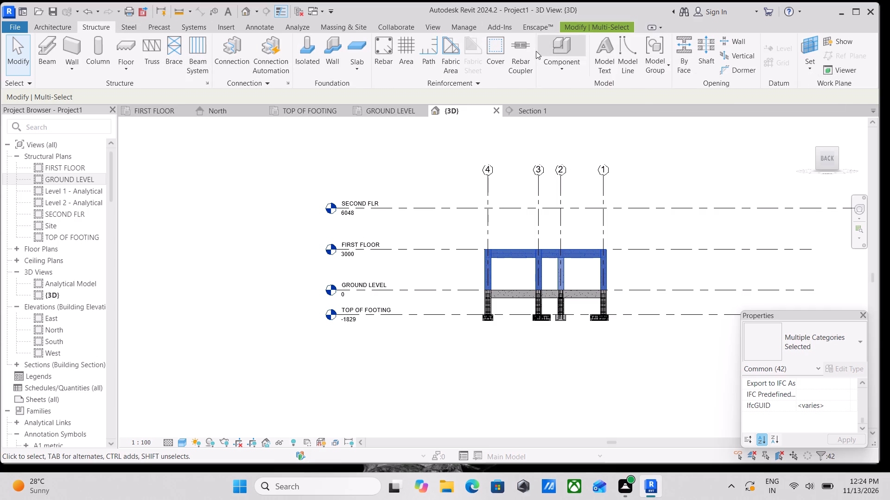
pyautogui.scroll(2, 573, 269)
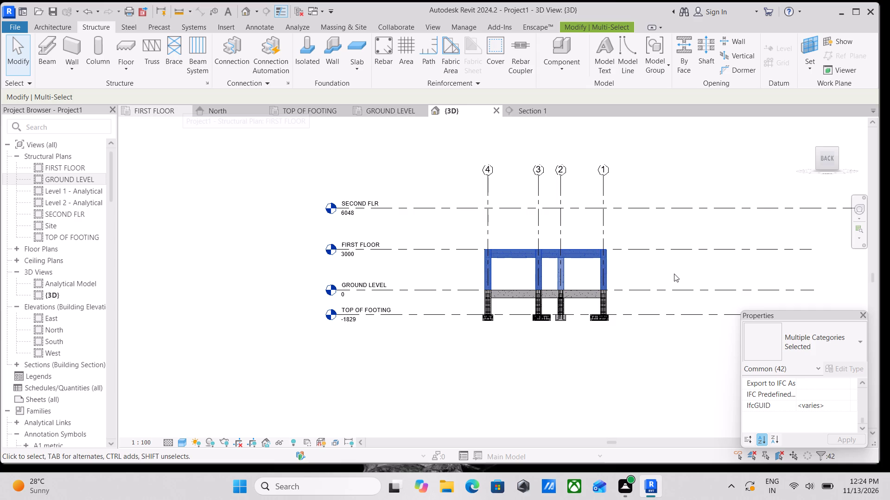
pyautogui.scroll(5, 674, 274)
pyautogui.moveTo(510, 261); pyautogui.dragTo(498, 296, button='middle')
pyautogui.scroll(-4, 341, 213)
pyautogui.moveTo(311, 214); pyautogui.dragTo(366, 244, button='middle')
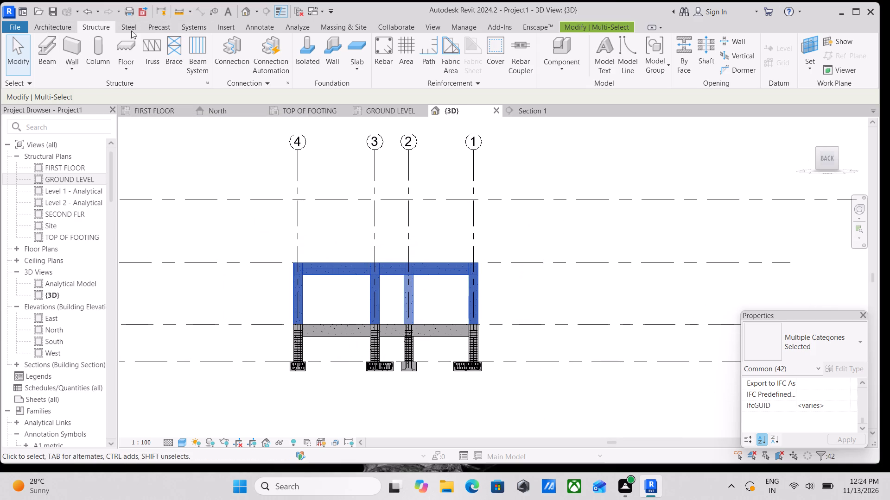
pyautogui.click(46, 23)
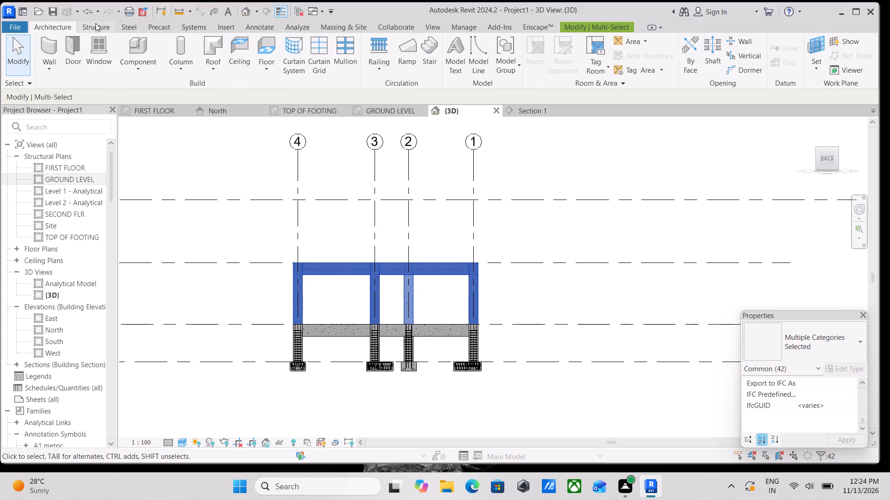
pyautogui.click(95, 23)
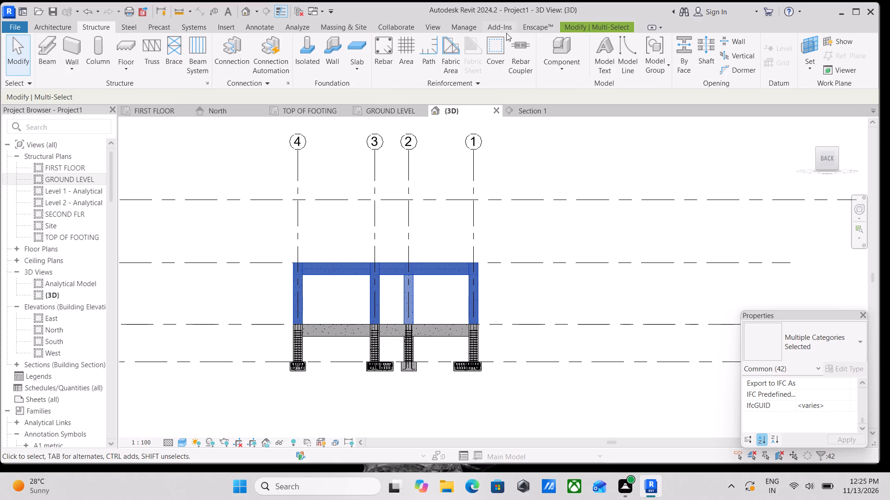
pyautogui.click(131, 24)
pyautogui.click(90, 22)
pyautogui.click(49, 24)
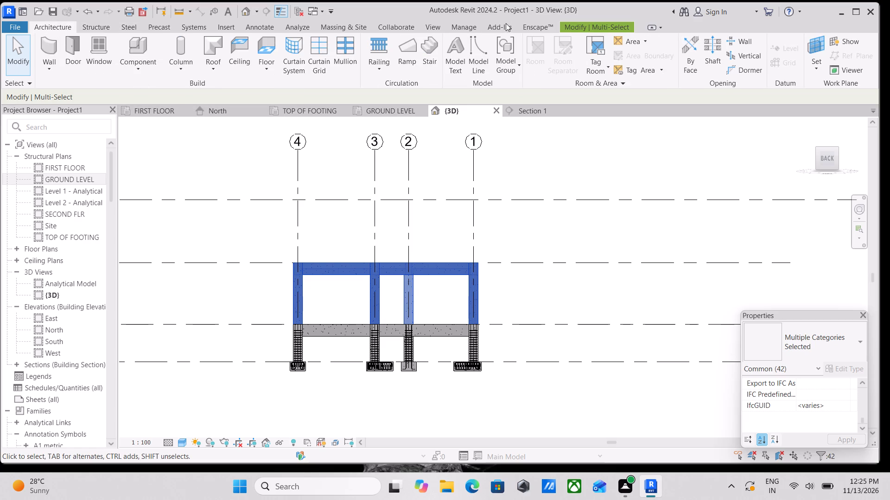
# Copy the selected storey to the clipboard and paste it aligned to the SECOND FLR level.
pyautogui.click(576, 24)
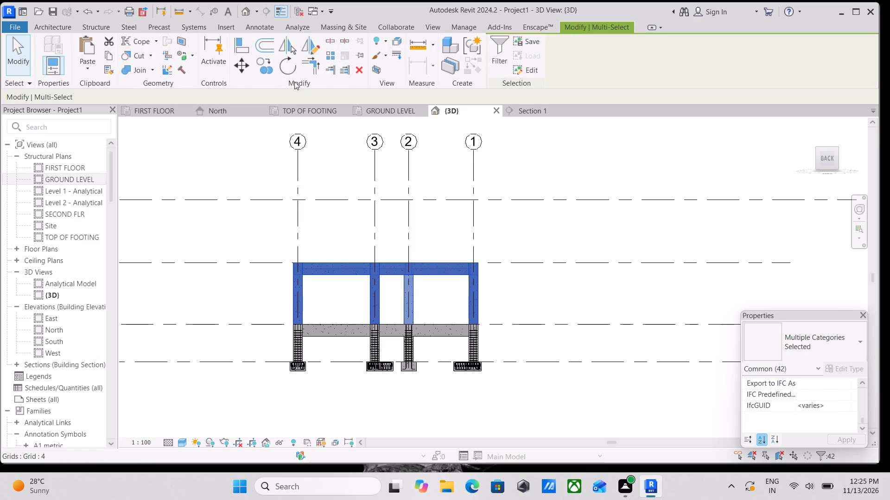
pyautogui.click(112, 53)
pyautogui.click(89, 67)
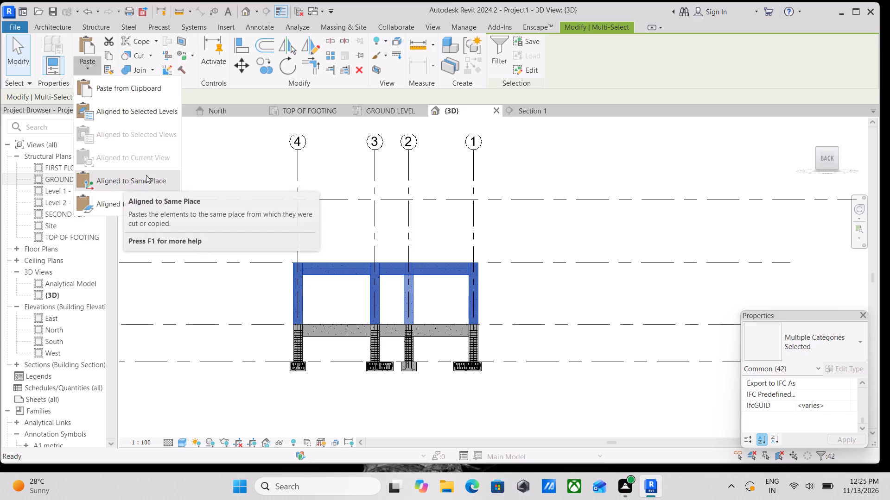
pyautogui.click(148, 113)
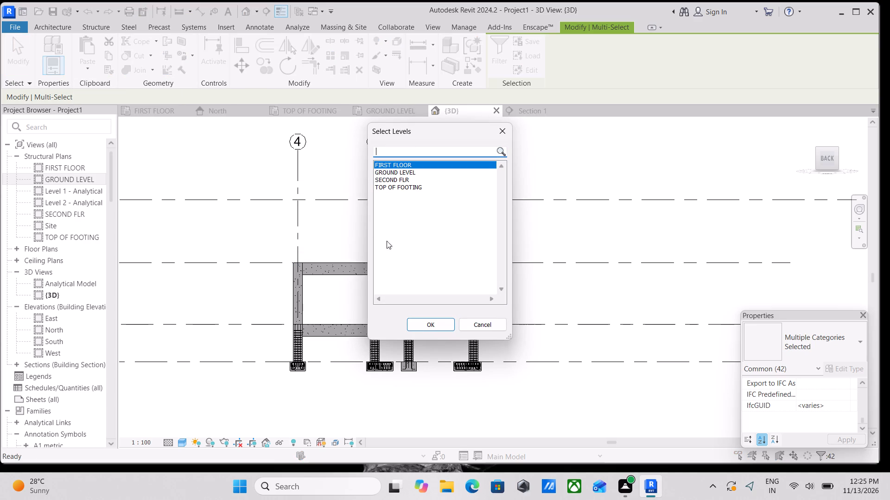
pyautogui.scroll(-3, 211, 263)
pyautogui.click(411, 174)
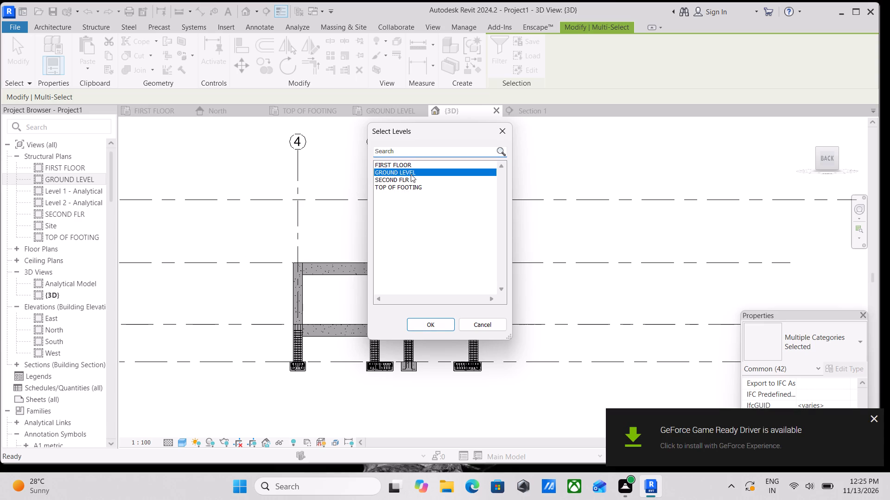
pyautogui.click(403, 178)
pyautogui.click(435, 322)
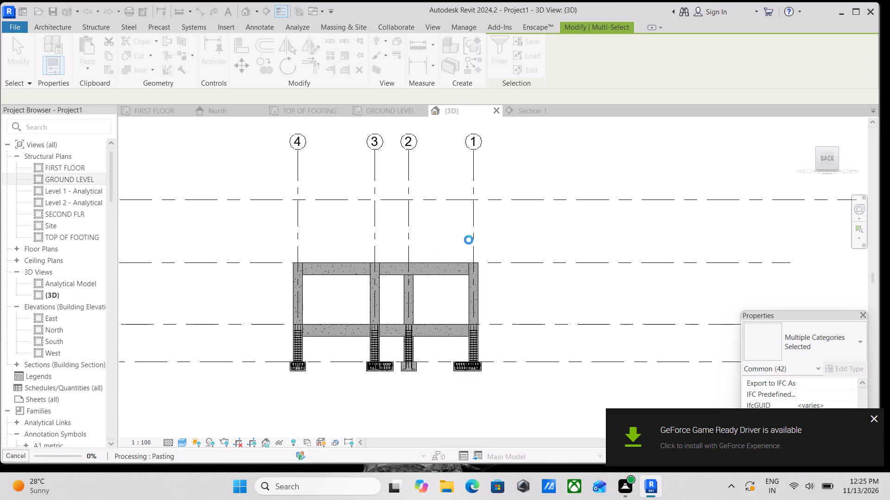
# Examine the pasted storey between FIRST FLOOR and SECOND FLR and how its columns meet the beams below.
pyautogui.scroll(-1, 461, 254)
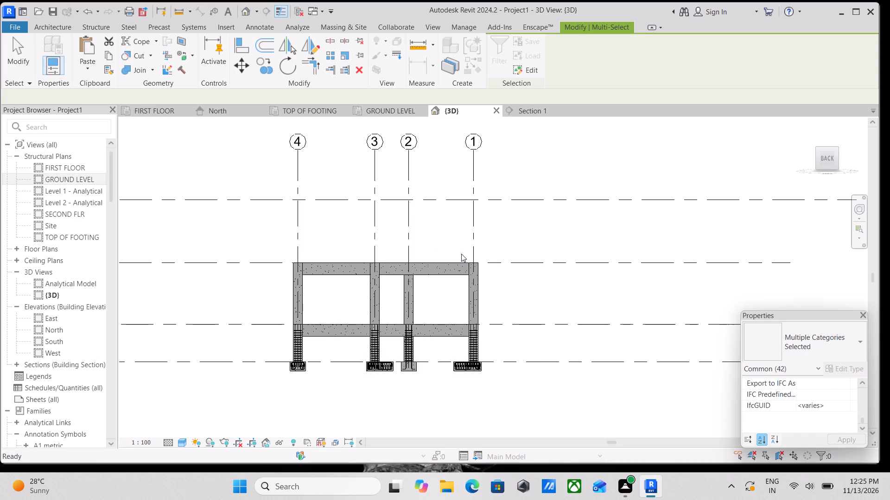
pyautogui.scroll(-1, 444, 253)
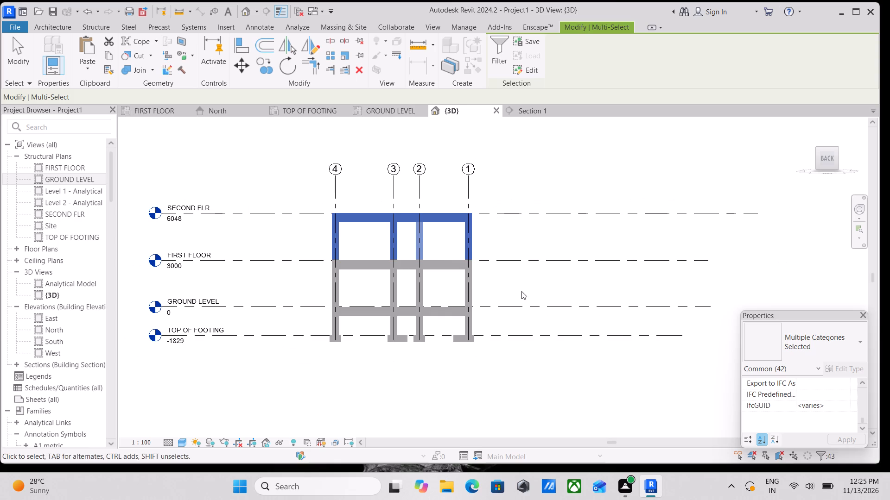
pyautogui.scroll(1, 805, 379)
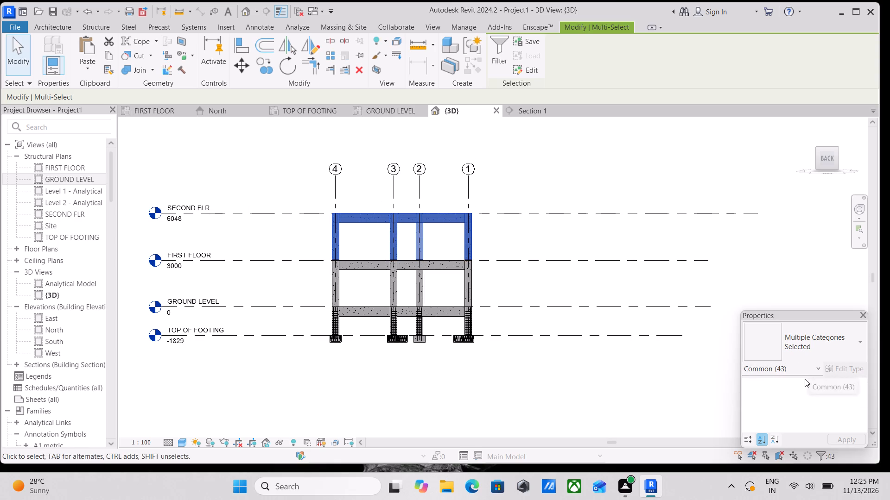
pyautogui.scroll(1, 805, 379)
pyautogui.scroll(5, 517, 272)
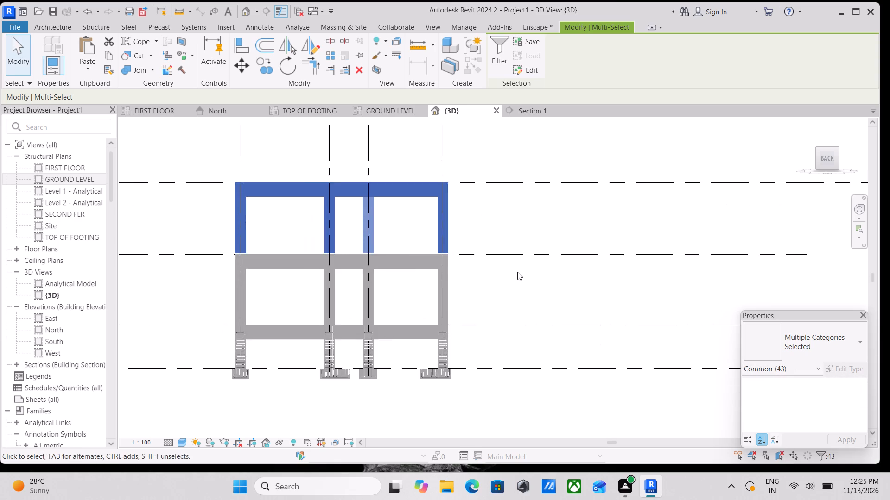
pyautogui.moveTo(517, 272); pyautogui.dragTo(556, 348, button='middle')
pyautogui.moveTo(521, 256); pyautogui.dragTo(529, 275, button='middle')
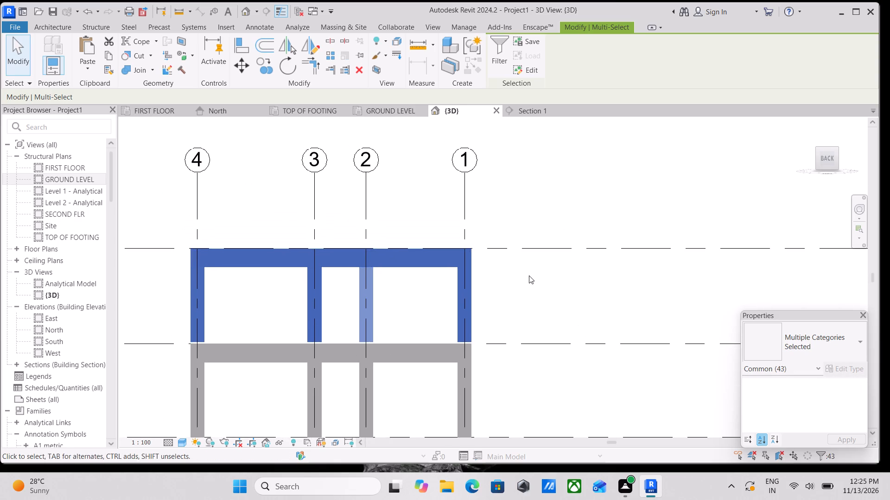
pyautogui.scroll(-1, 534, 277)
pyautogui.moveTo(534, 277); pyautogui.dragTo(529, 293, button='middle')
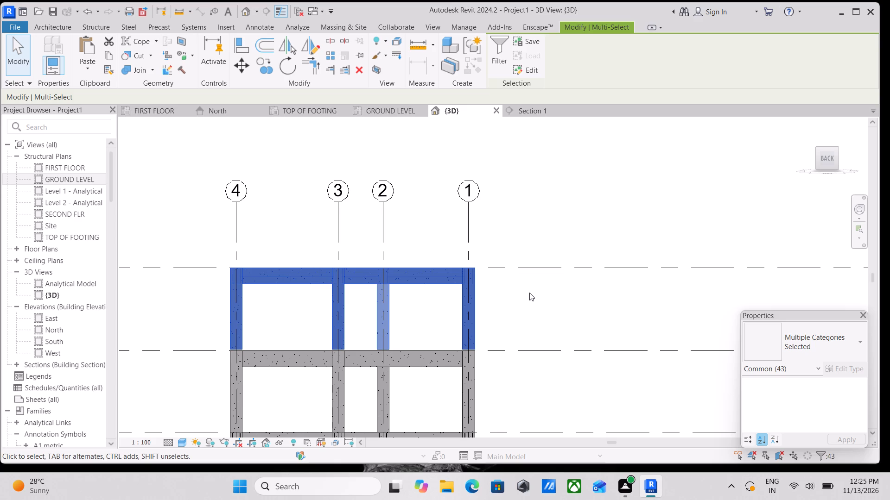
# Filter the pasted elements to Structural Columns only and set the columns' Base Offset from FIRST FLOOR to 0.
pyautogui.click(497, 49)
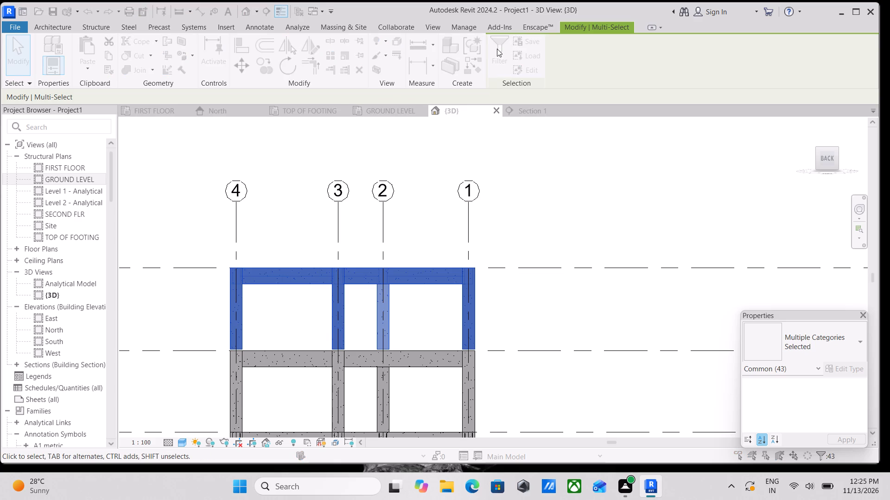
pyautogui.click(501, 181)
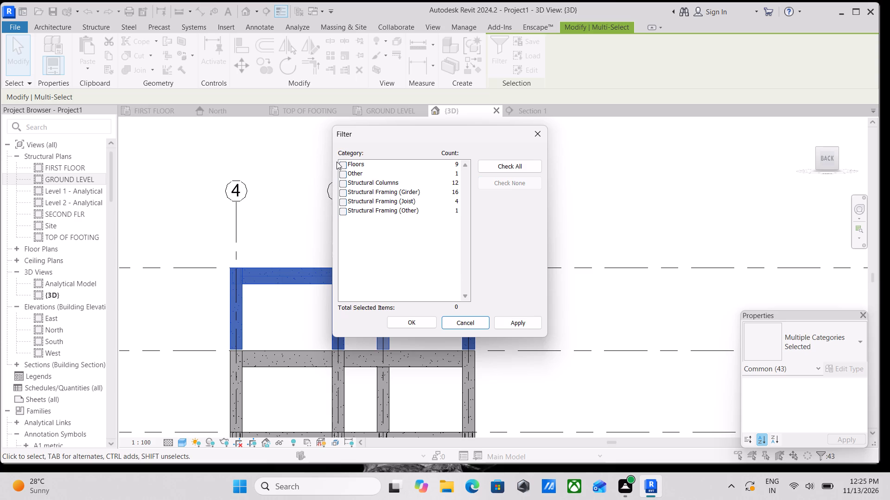
pyautogui.click(342, 180)
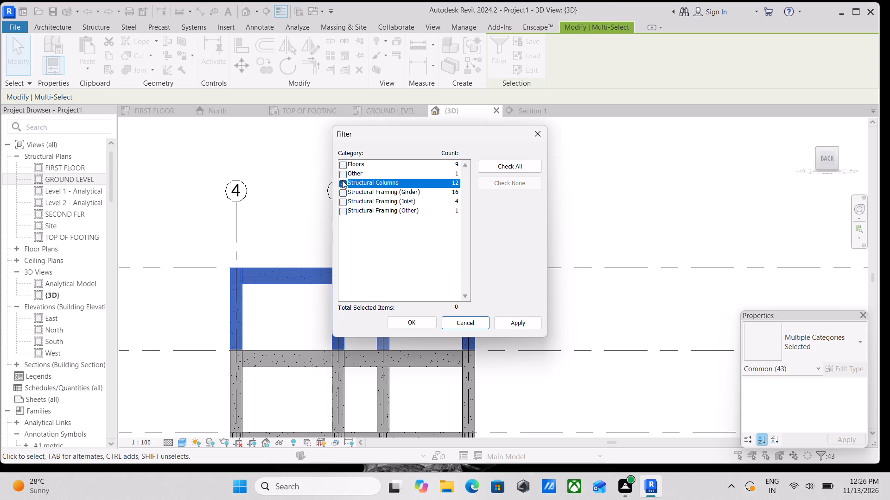
pyautogui.click(521, 323)
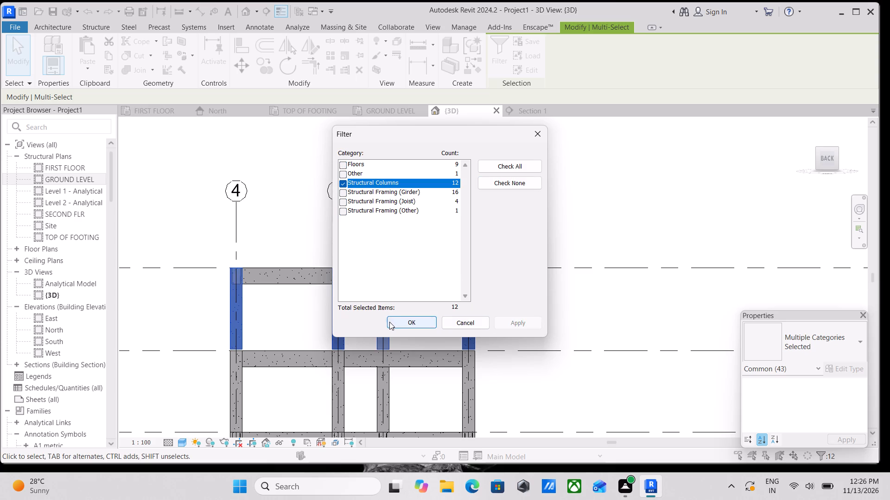
pyautogui.click(389, 322)
pyautogui.scroll(-2, 796, 367)
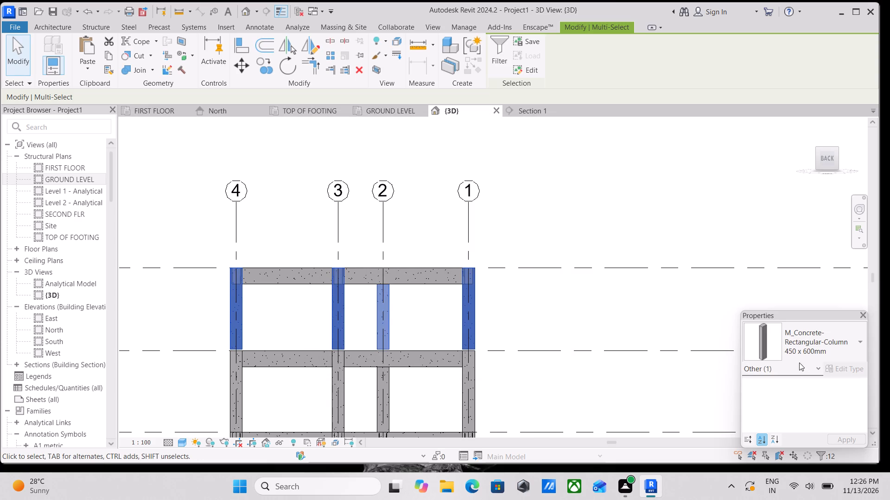
pyautogui.scroll(2, 821, 386)
pyautogui.click(820, 403)
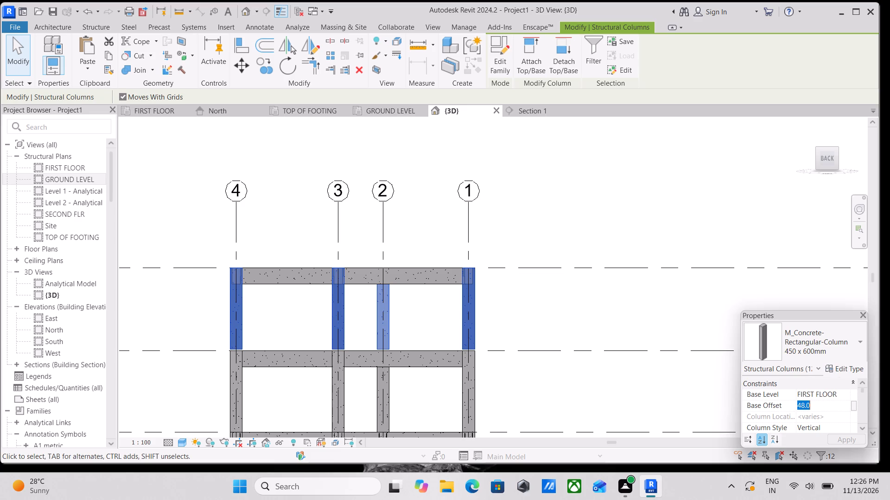
pyautogui.press('0')
pyautogui.press('Return')
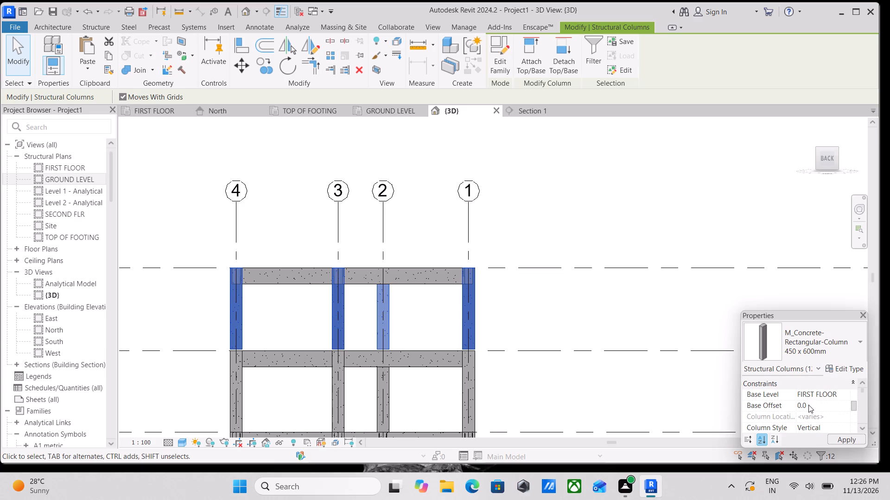
# Clear the column selection and examine the extended frame from the back-left corner in 3D.
pyautogui.scroll(2, 468, 342)
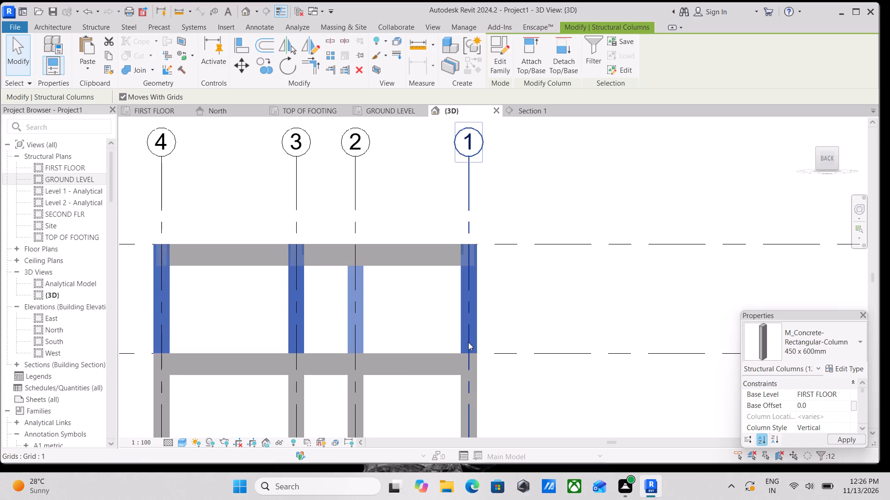
pyautogui.scroll(2, 321, 344)
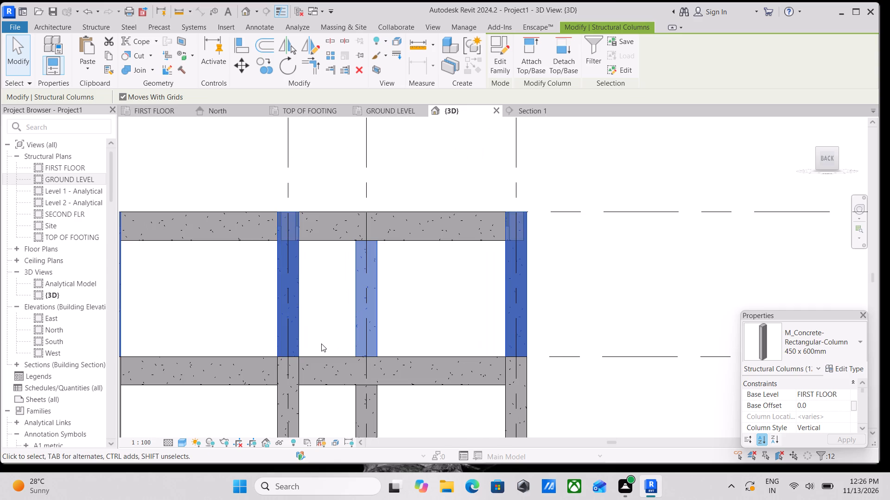
pyautogui.press('Escape')
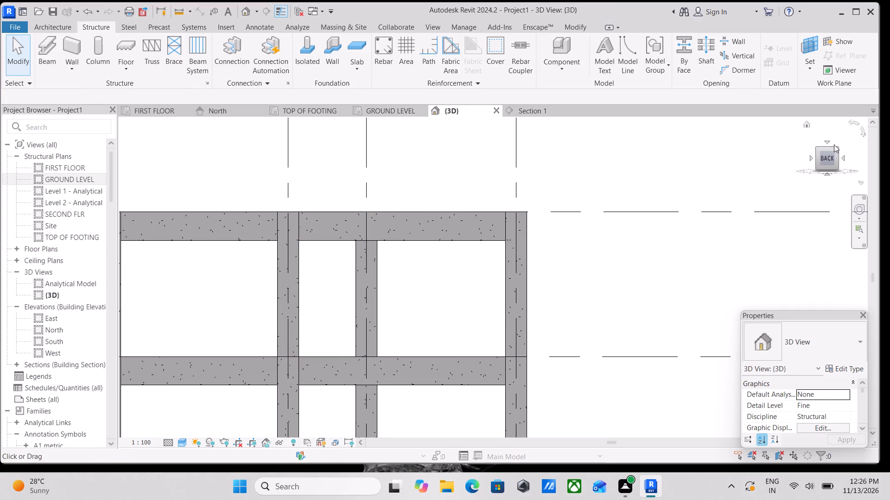
pyautogui.click(838, 147)
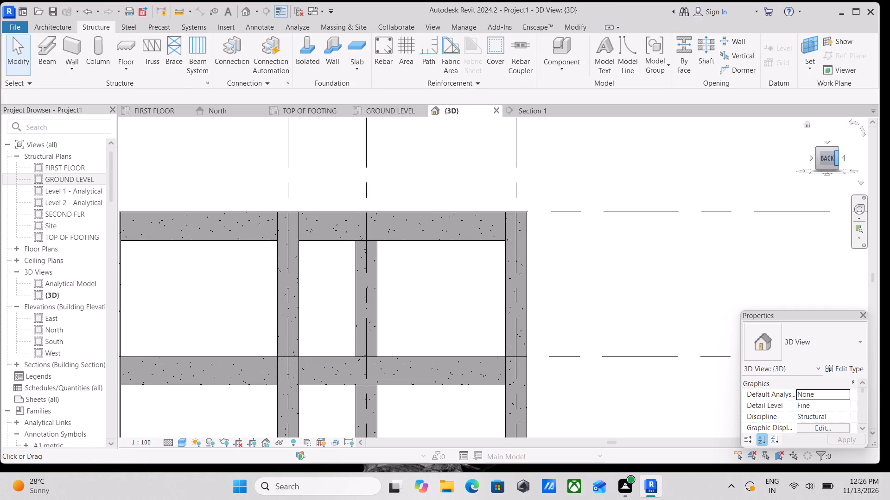
pyautogui.click(838, 152)
pyautogui.click(825, 148)
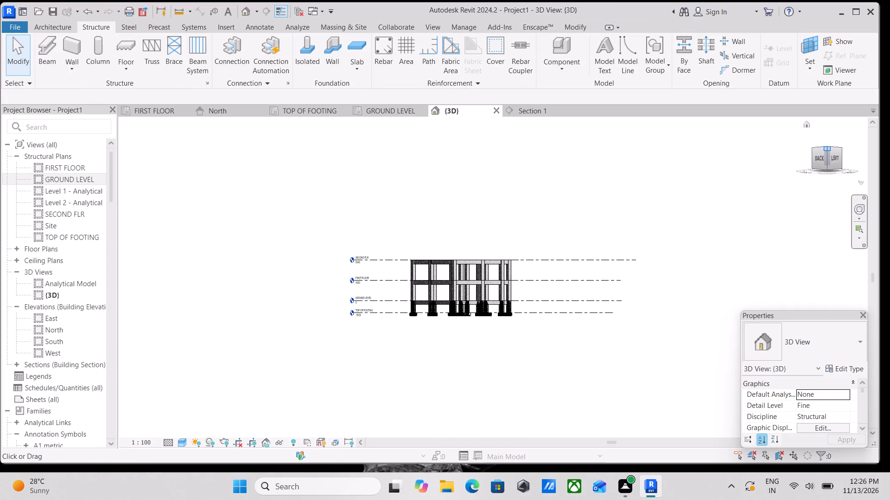
pyautogui.scroll(5, 474, 328)
pyautogui.scroll(4, 425, 359)
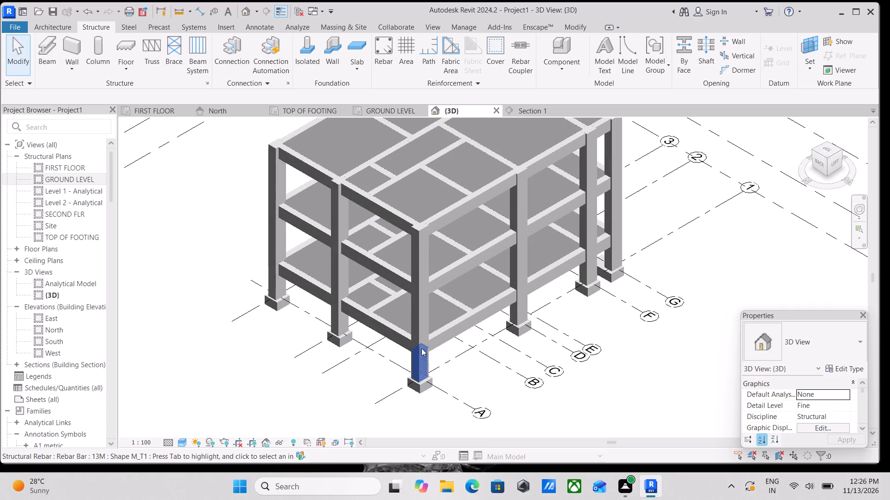
pyautogui.moveTo(422, 339); pyautogui.dragTo(444, 262, button='middle')
pyautogui.scroll(1, 426, 324)
pyautogui.moveTo(360, 248); pyautogui.dragTo(425, 304, button='middle')
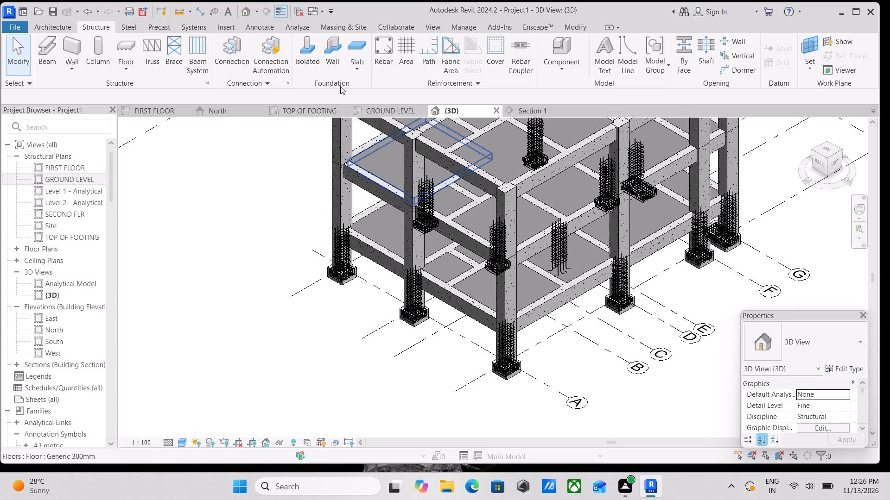
# Draw a short building section across the grid 1 beam between grids A and B in the GROUND LEVEL plan.
pyautogui.click(370, 112)
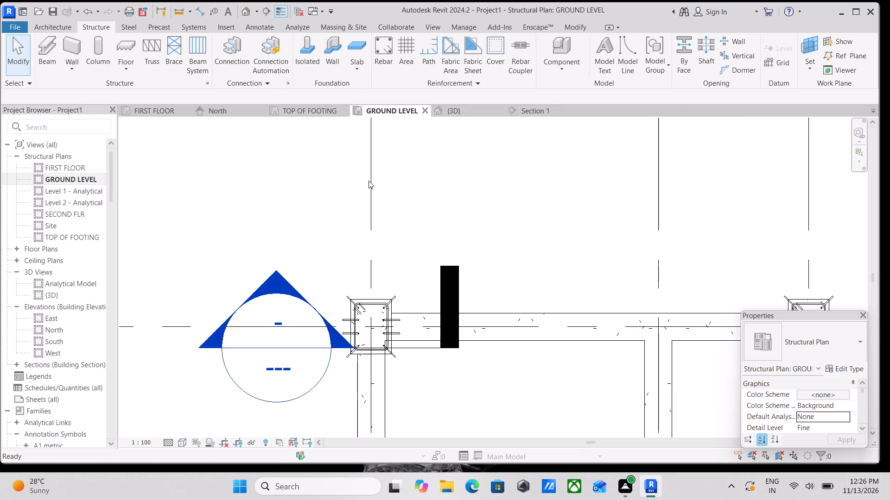
pyautogui.scroll(-4, 392, 293)
pyautogui.scroll(-1, 442, 260)
pyautogui.moveTo(442, 260); pyautogui.dragTo(440, 194, button='middle')
pyautogui.moveTo(439, 286); pyautogui.dragTo(427, 256, button='middle')
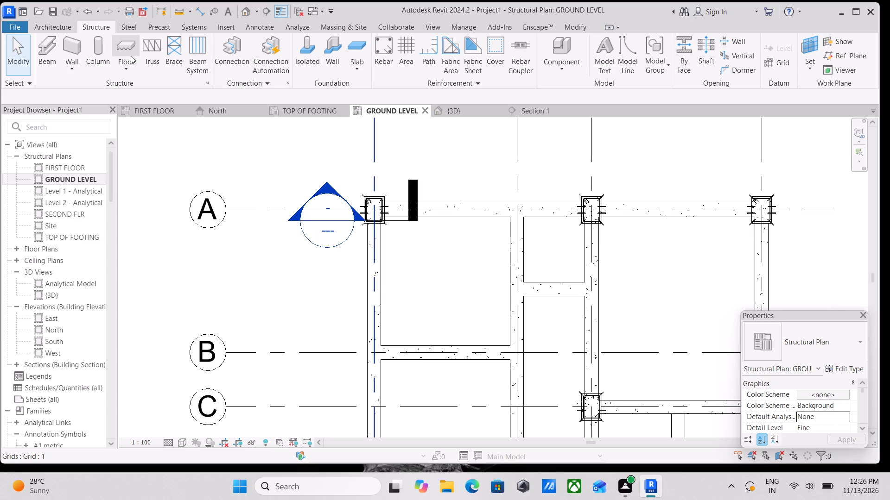
pyautogui.click(266, 7)
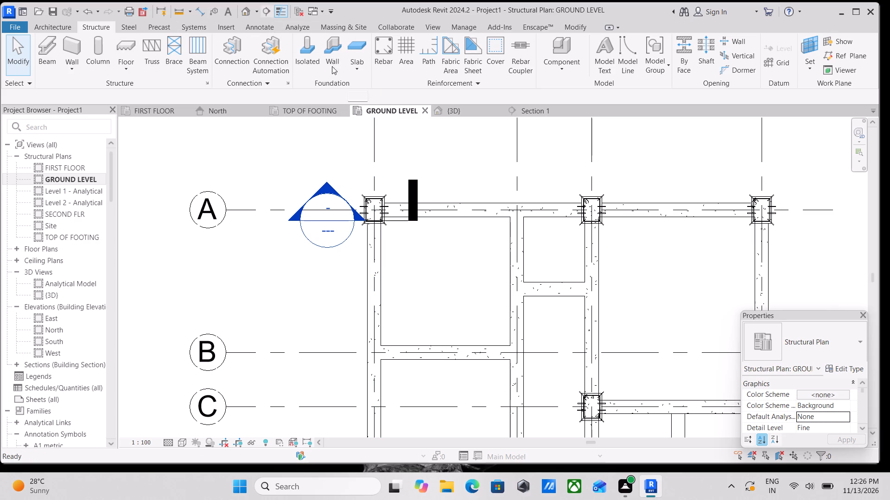
pyautogui.scroll(3, 357, 306)
pyautogui.click(346, 320)
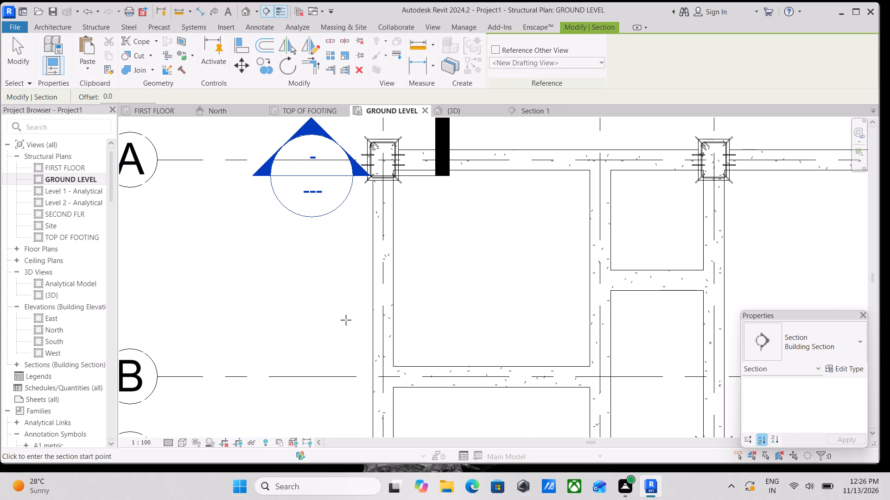
pyautogui.click(415, 318)
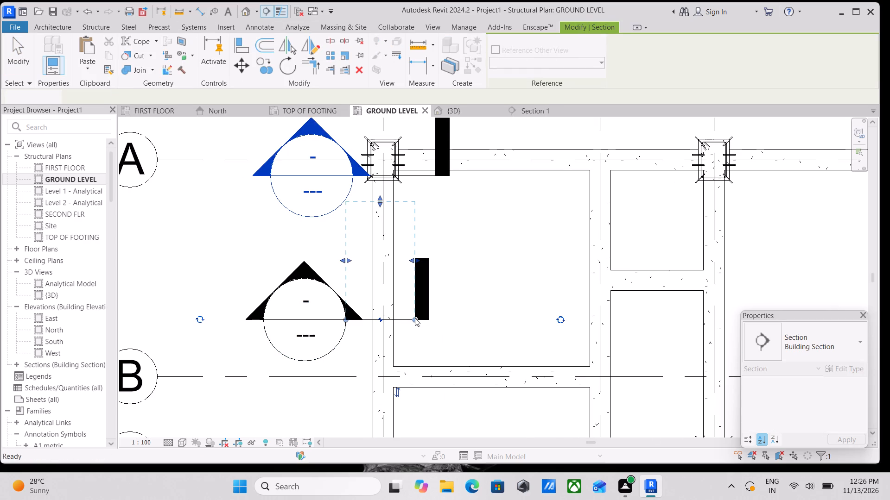
# Narrow the new section's width to just around the grid 1 beam, shorten its line and reduce its view depth.
pyautogui.moveTo(342, 259); pyautogui.dragTo(363, 262)
pyautogui.moveTo(410, 258); pyautogui.dragTo(398, 258)
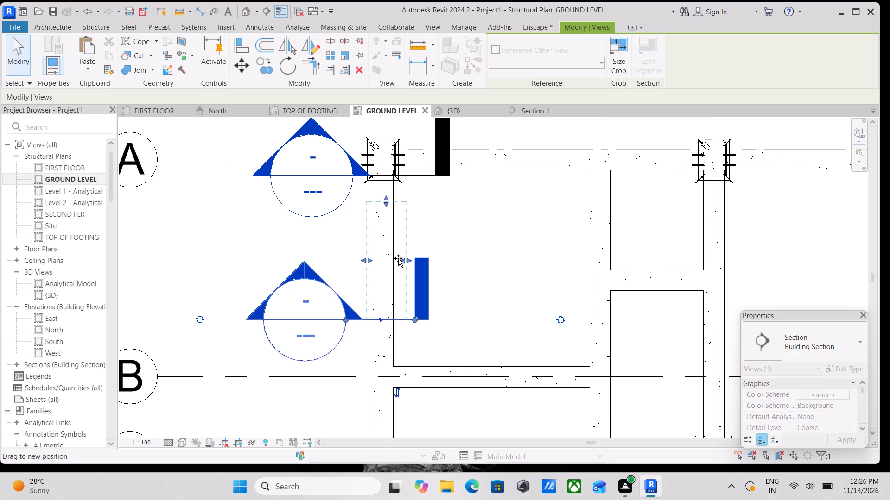
pyautogui.moveTo(398, 258); pyautogui.dragTo(394, 258)
pyautogui.scroll(2, 401, 336)
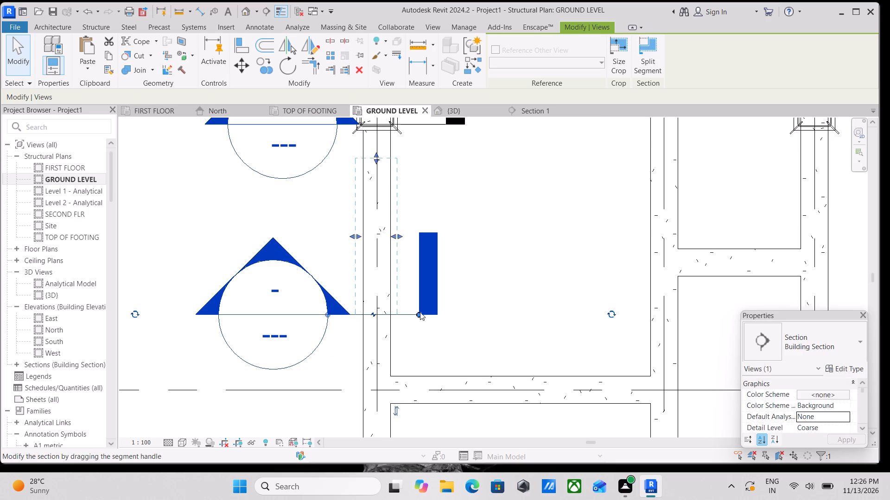
pyautogui.moveTo(420, 312); pyautogui.dragTo(403, 312)
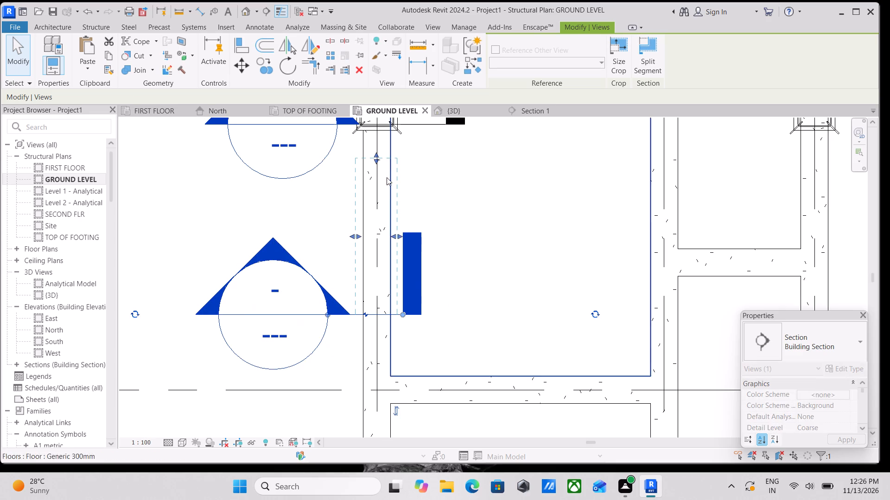
pyautogui.moveTo(376, 156); pyautogui.dragTo(377, 248)
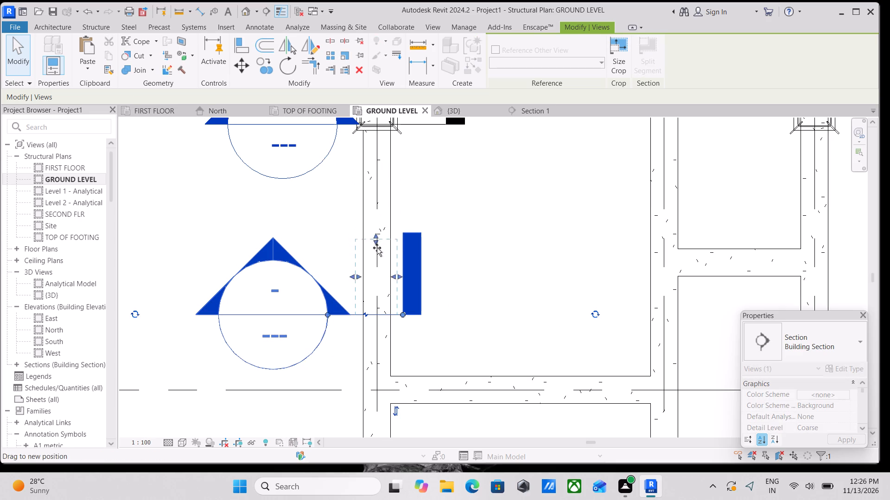
pyautogui.moveTo(377, 248); pyautogui.dragTo(376, 268)
pyautogui.scroll(1, 294, 269)
# Open the view of the new section through the grid 1 beam.
pyautogui.rightClick(273, 242)
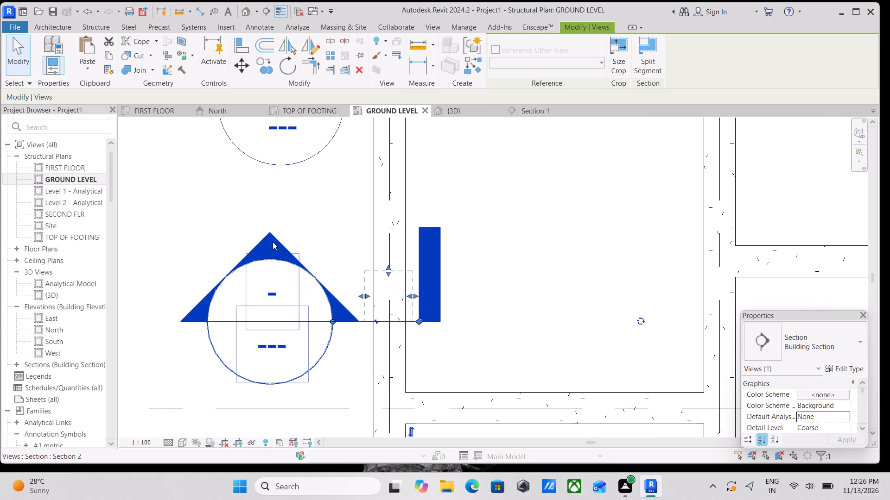
pyautogui.click(322, 204)
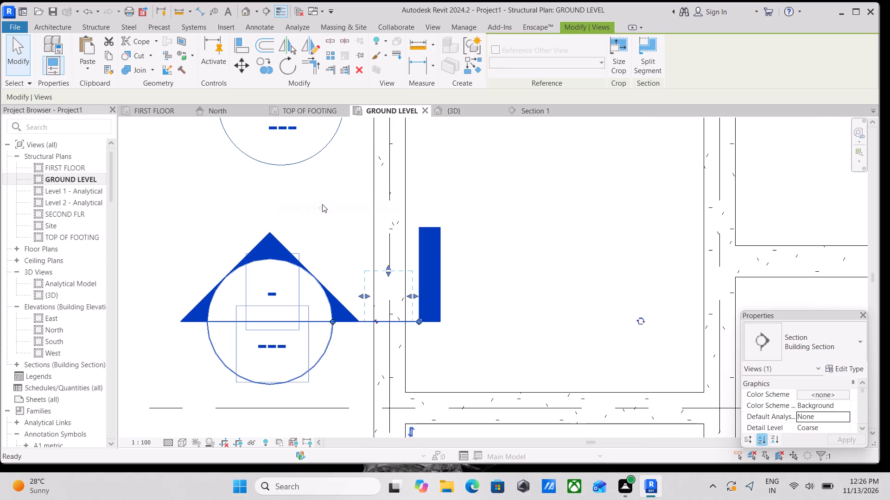
pyautogui.moveTo(421, 275); pyautogui.dragTo(341, 261, button='middle')
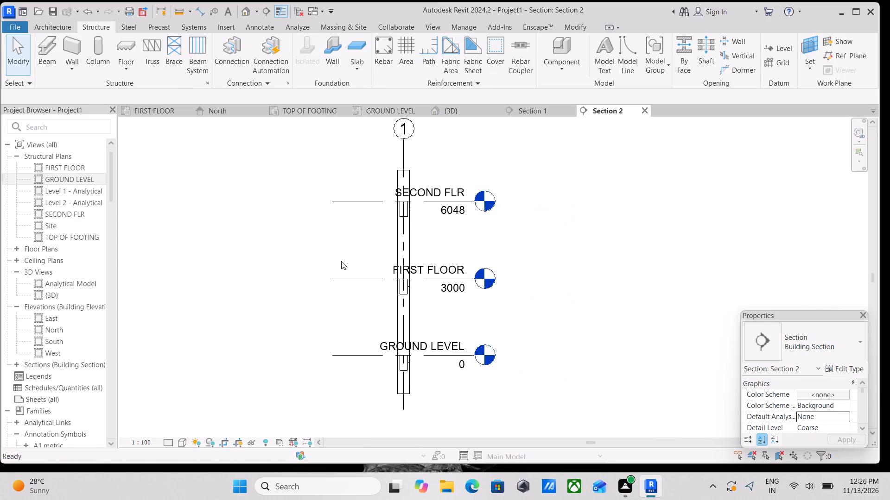
pyautogui.moveTo(381, 306); pyautogui.dragTo(353, 306, button='middle')
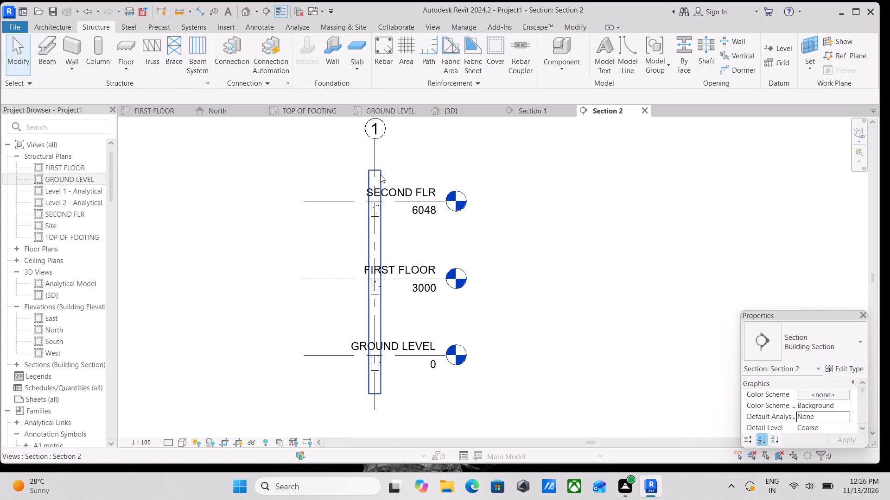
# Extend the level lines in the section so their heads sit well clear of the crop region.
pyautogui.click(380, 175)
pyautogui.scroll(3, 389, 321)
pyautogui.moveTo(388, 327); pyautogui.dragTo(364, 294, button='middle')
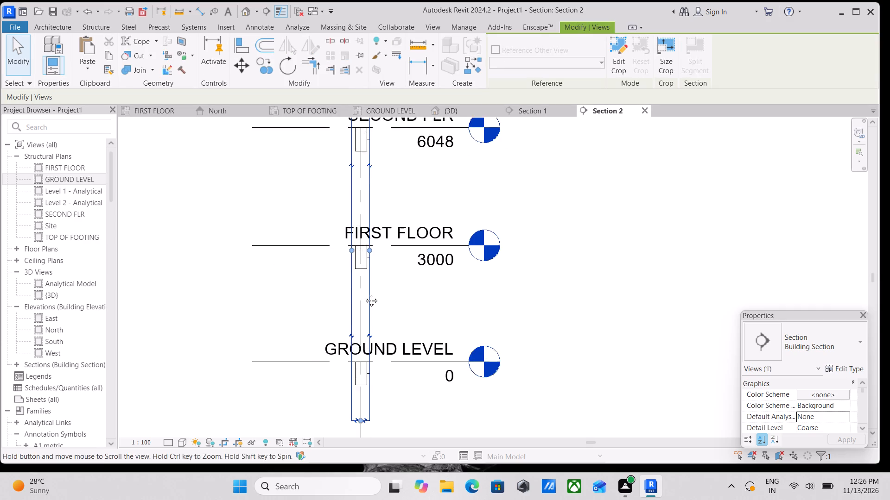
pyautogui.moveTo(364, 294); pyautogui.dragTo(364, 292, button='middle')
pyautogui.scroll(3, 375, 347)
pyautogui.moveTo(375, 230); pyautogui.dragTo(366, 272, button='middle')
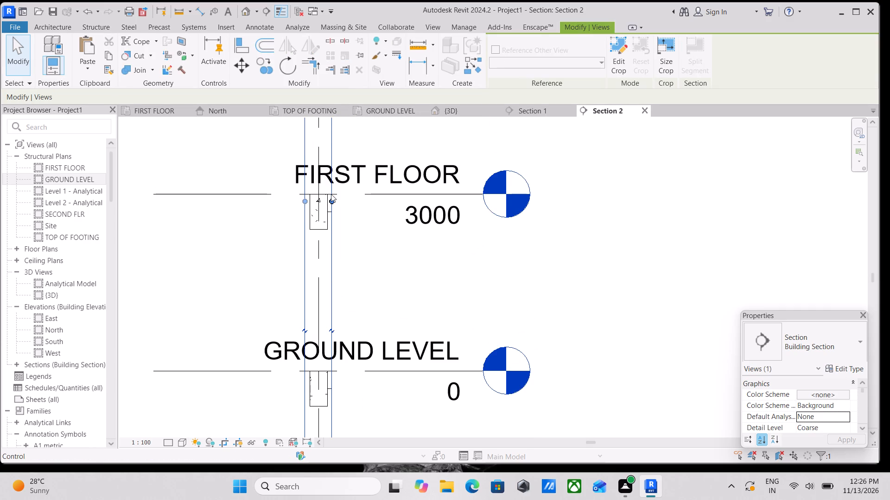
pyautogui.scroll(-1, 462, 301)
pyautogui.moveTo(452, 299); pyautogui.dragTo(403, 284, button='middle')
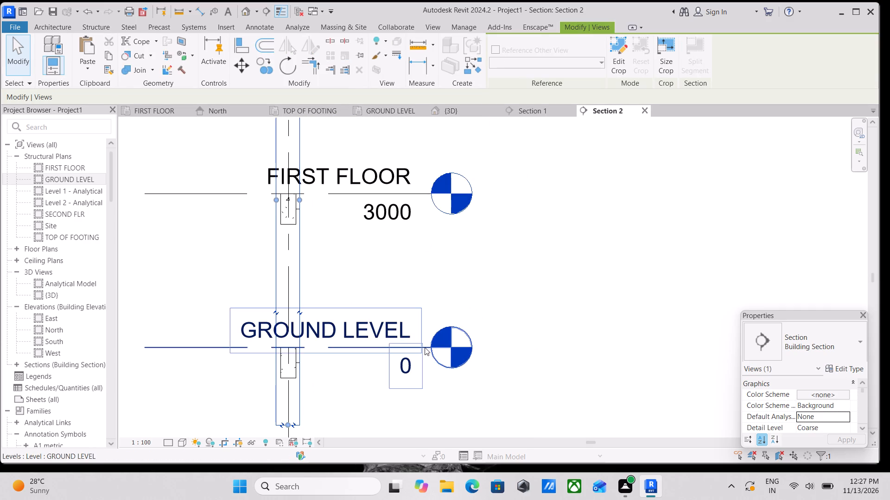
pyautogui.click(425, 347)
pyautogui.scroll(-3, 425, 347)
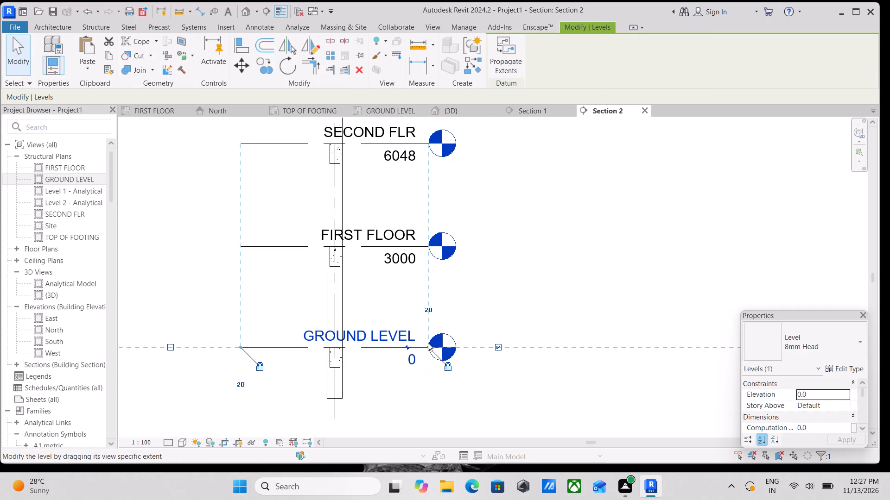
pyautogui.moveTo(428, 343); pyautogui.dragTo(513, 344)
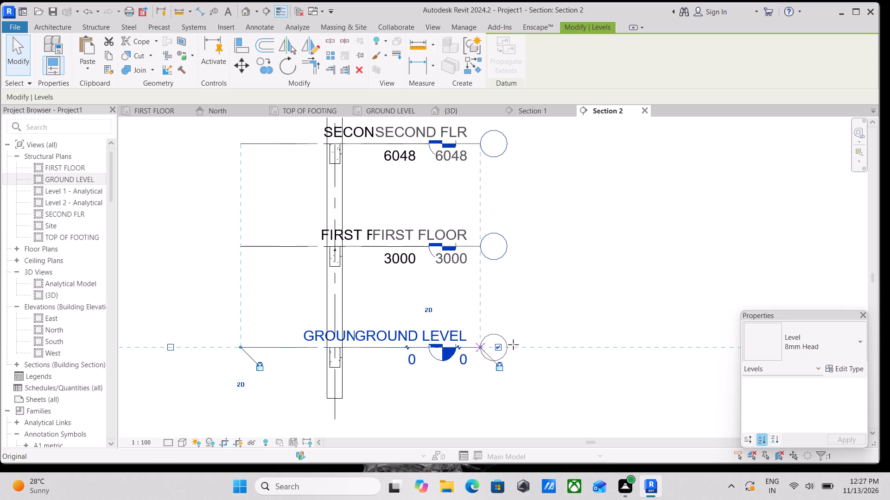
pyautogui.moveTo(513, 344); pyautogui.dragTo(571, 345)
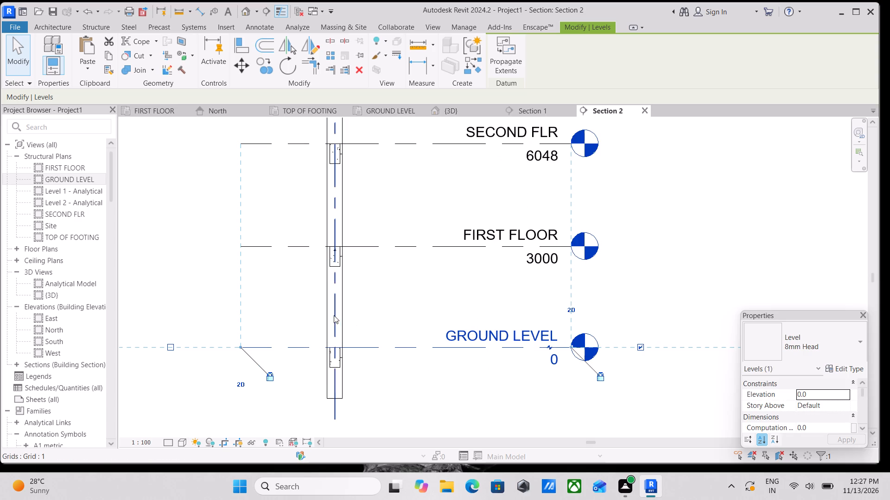
# Widen the section's crop region on the slab side to show more of the slab beside the beam.
pyautogui.click(346, 320)
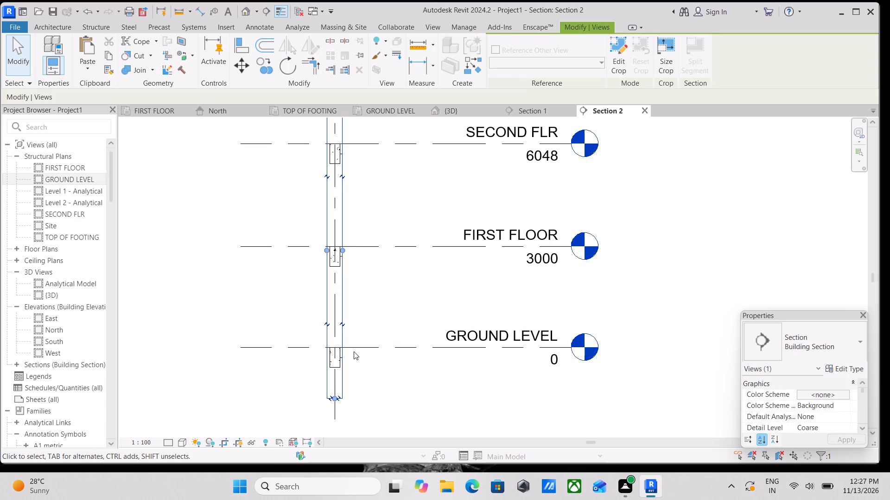
pyautogui.scroll(7, 351, 389)
pyautogui.moveTo(377, 250); pyautogui.dragTo(403, 386, button='middle')
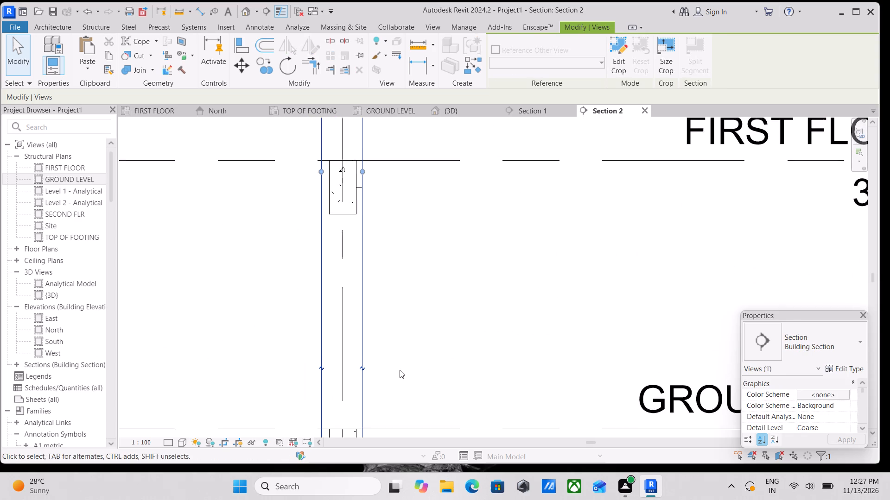
pyautogui.scroll(-6, 400, 370)
pyautogui.moveTo(400, 370); pyautogui.dragTo(394, 412, button='middle')
pyautogui.scroll(2, 386, 325)
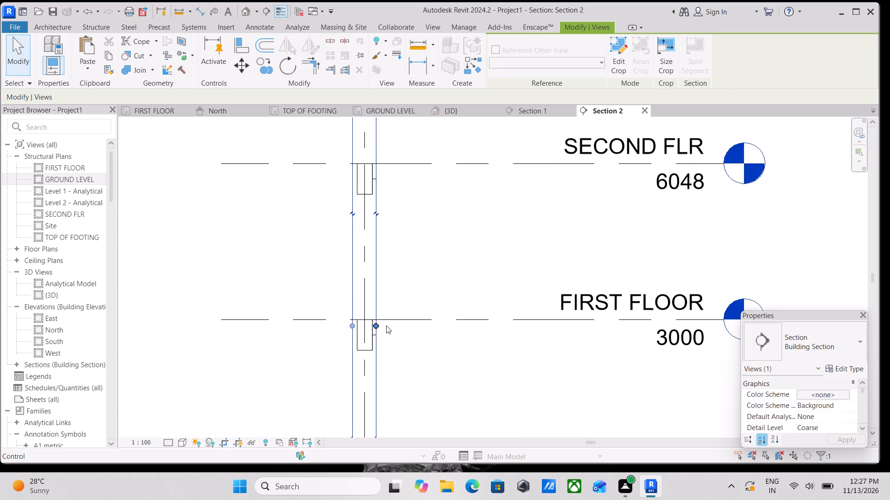
pyautogui.scroll(5, 380, 325)
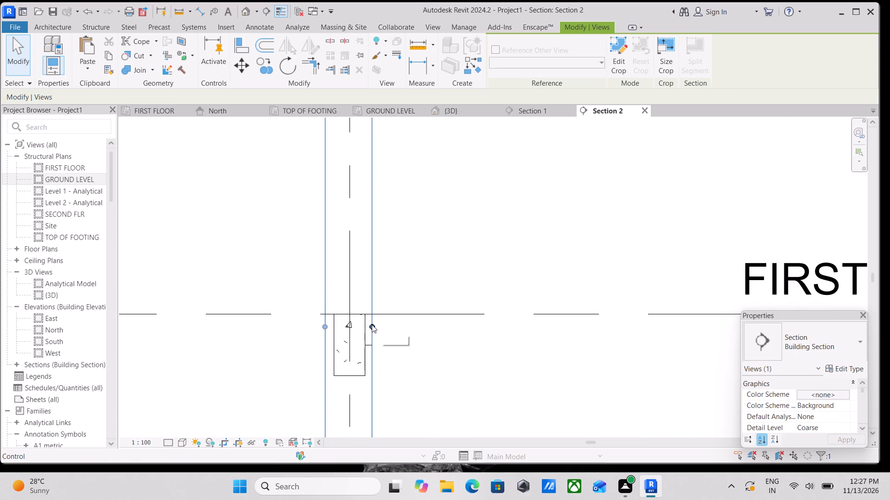
pyautogui.moveTo(372, 325); pyautogui.dragTo(406, 326)
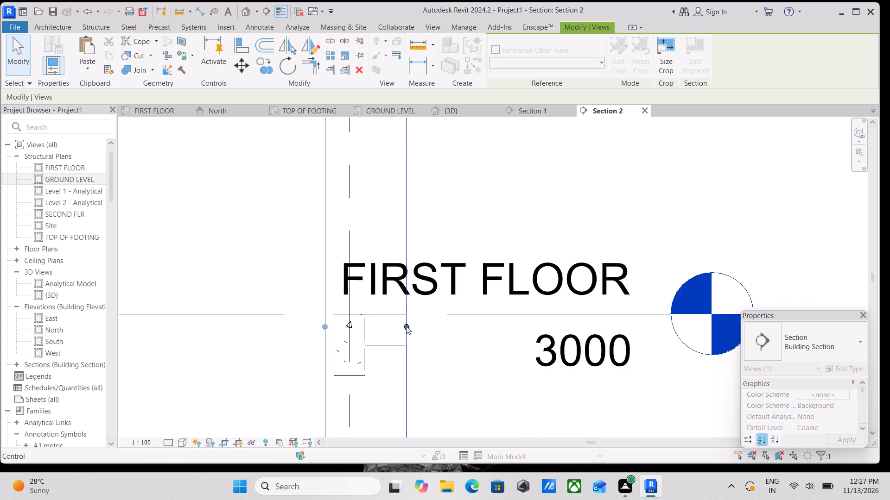
# Extend the level lines' head ends farther from the crop region so the level names clear the beam and slab.
pyautogui.scroll(-4, 406, 326)
pyautogui.scroll(-8, 458, 327)
pyautogui.moveTo(460, 397); pyautogui.dragTo(446, 339, button='middle')
pyautogui.scroll(2, 446, 338)
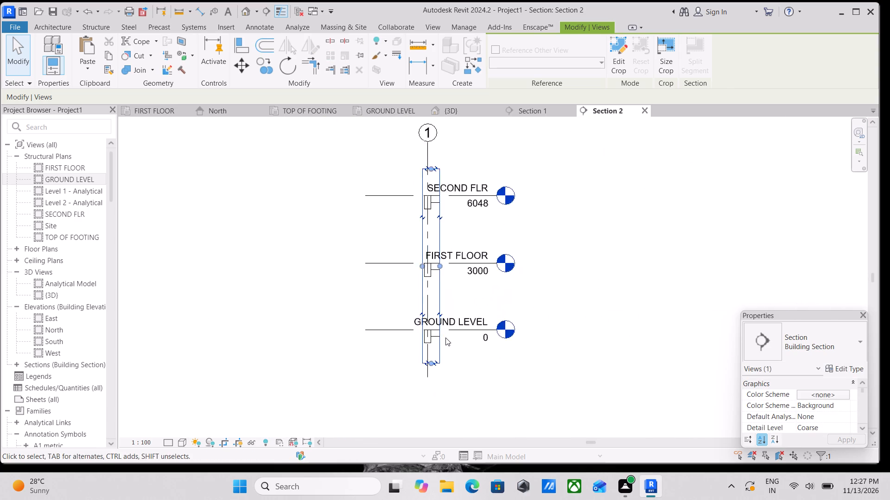
pyautogui.scroll(2, 445, 337)
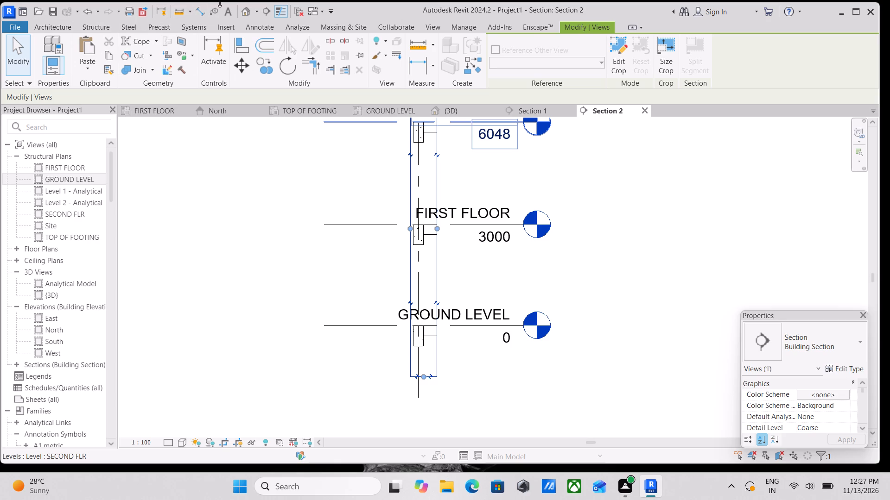
pyautogui.scroll(3, 427, 327)
pyautogui.scroll(3, 392, 368)
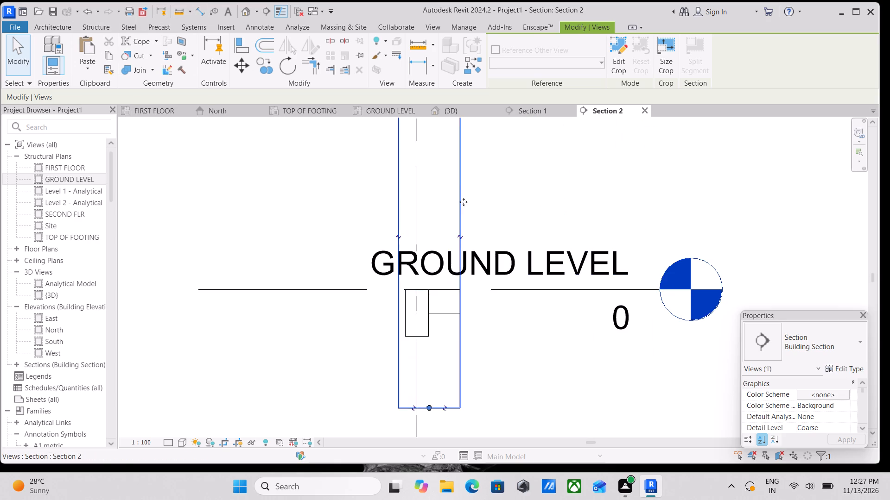
pyautogui.click(464, 194)
pyautogui.scroll(-3, 464, 194)
pyautogui.scroll(-2, 570, 182)
pyautogui.moveTo(570, 182); pyautogui.dragTo(598, 319, button='middle')
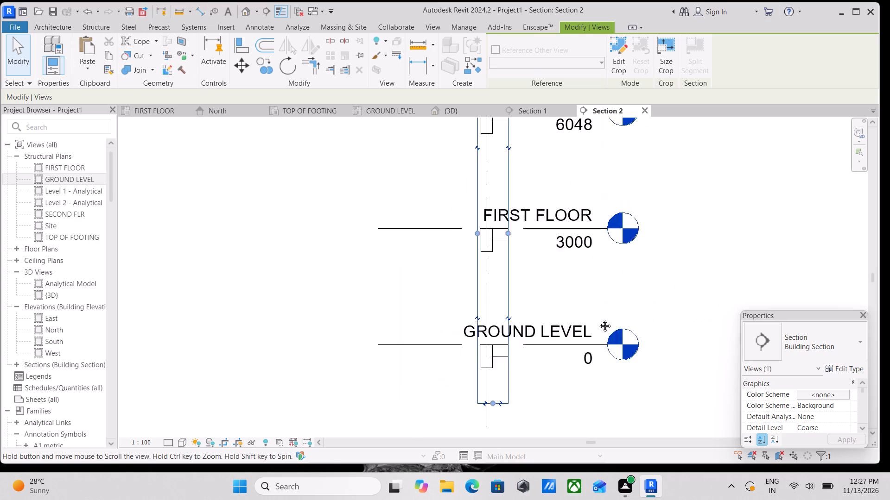
pyautogui.moveTo(598, 319); pyautogui.dragTo(598, 324, button='middle')
pyautogui.scroll(-1, 553, 347)
pyautogui.moveTo(553, 347); pyautogui.dragTo(476, 287, button='middle')
pyautogui.click(492, 317)
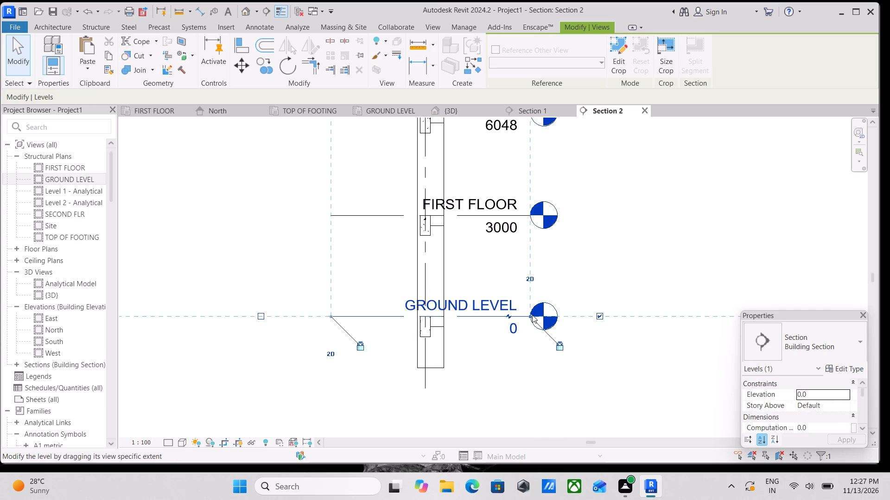
pyautogui.moveTo(531, 314); pyautogui.dragTo(591, 314)
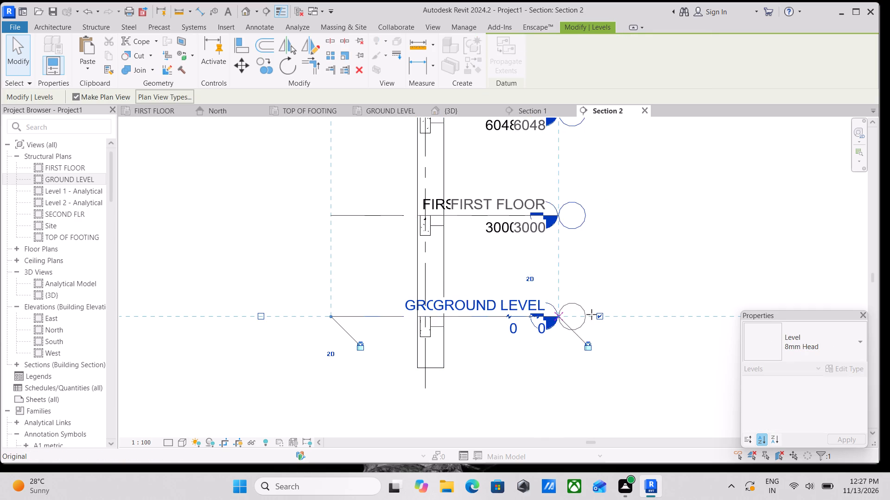
pyautogui.moveTo(591, 314); pyautogui.dragTo(610, 314)
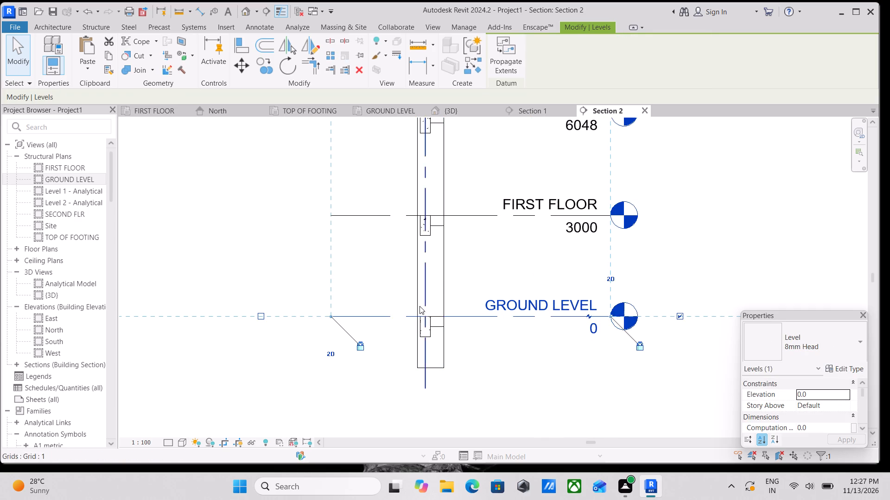
# Widen the section's crop region slightly on the side of the beam away from the slab.
pyautogui.scroll(6, 401, 299)
pyautogui.click(427, 314)
pyautogui.scroll(-1, 436, 256)
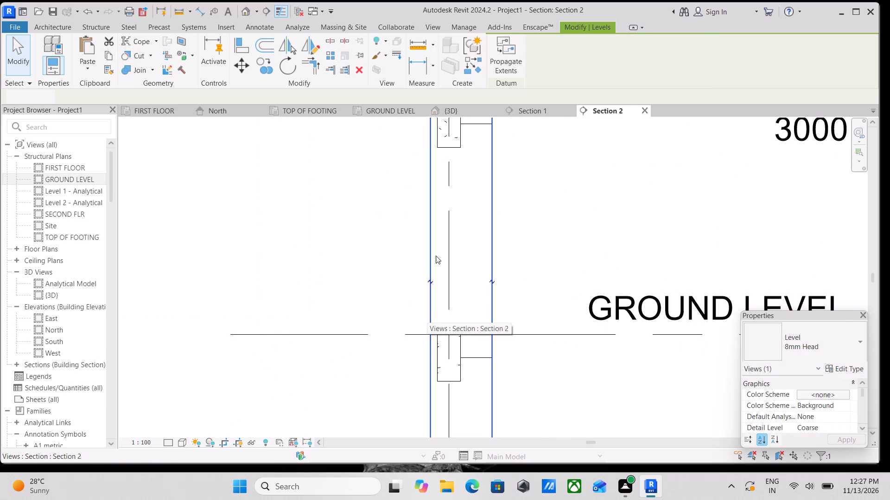
pyautogui.scroll(-1, 436, 256)
pyautogui.moveTo(436, 256); pyautogui.dragTo(434, 339, button='middle')
pyautogui.moveTo(429, 229); pyautogui.dragTo(417, 233)
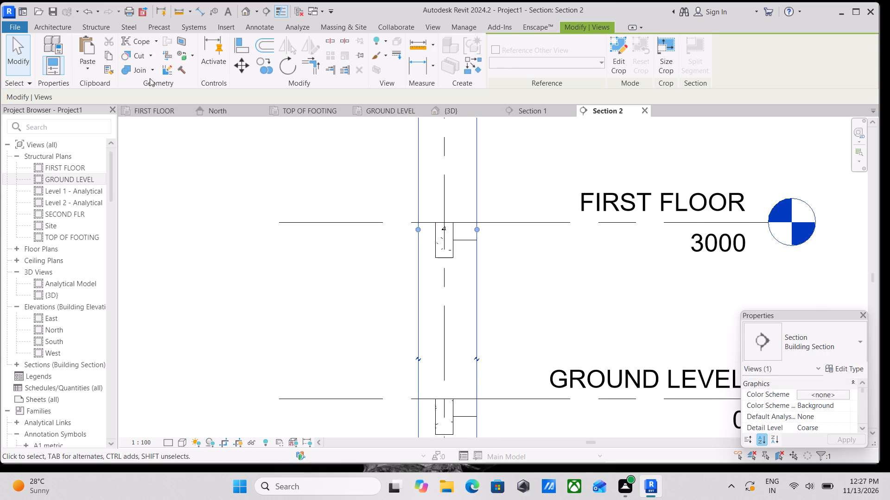
# Place a 13M rebar stirrup of shape M_T1, expanded to host, in the GROUND LEVEL beam's cross-section.
pyautogui.click(91, 27)
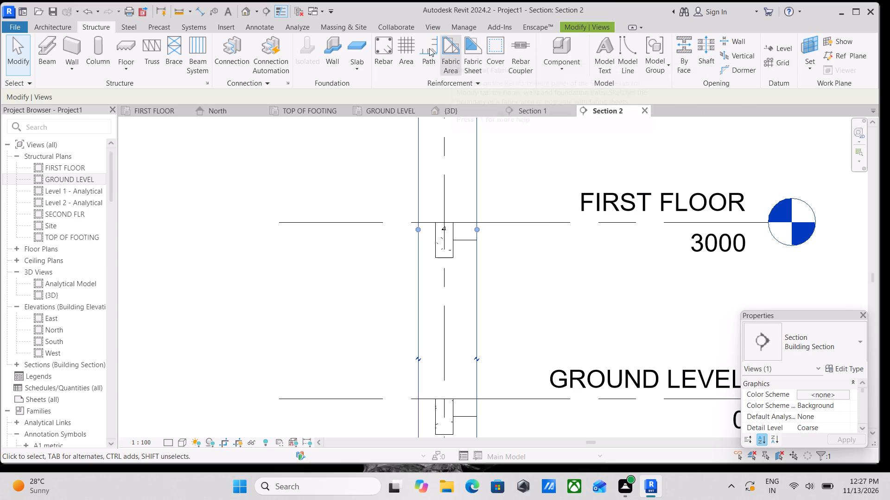
pyautogui.click(381, 56)
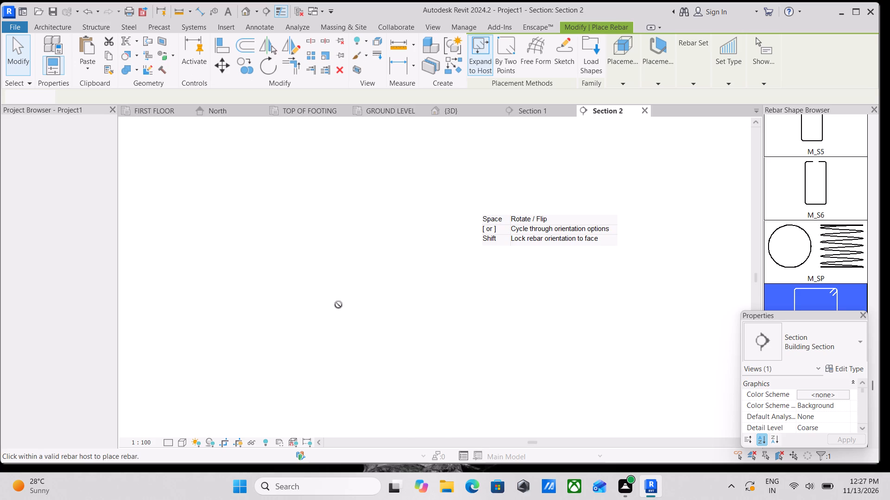
pyautogui.scroll(-3, 338, 305)
pyautogui.scroll(4, 415, 378)
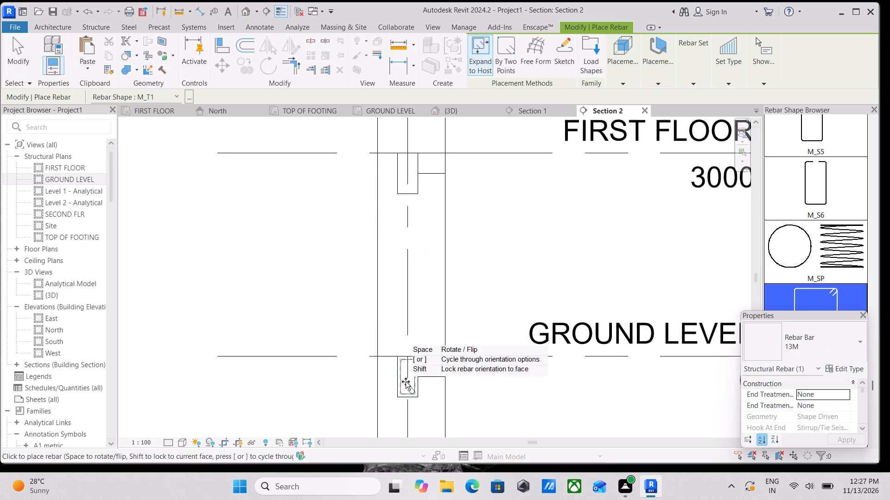
pyautogui.moveTo(406, 381); pyautogui.dragTo(358, 261, button='middle')
pyautogui.scroll(7, 355, 265)
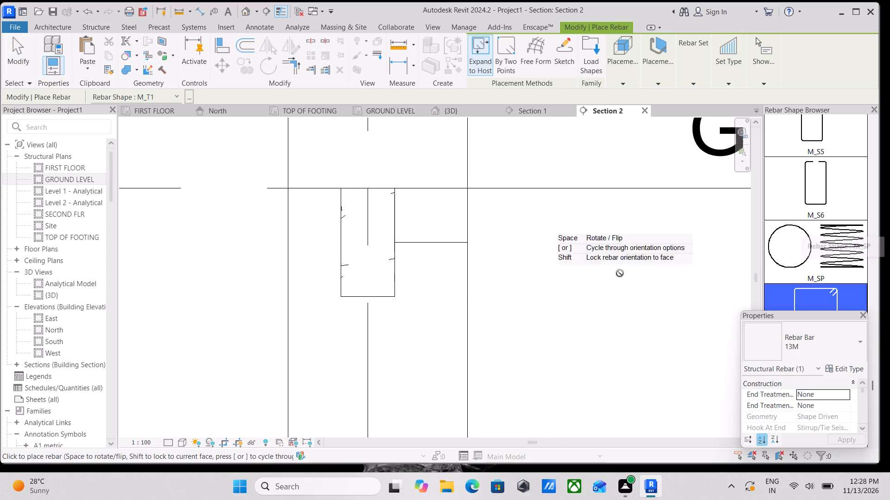
pyautogui.scroll(6, 372, 276)
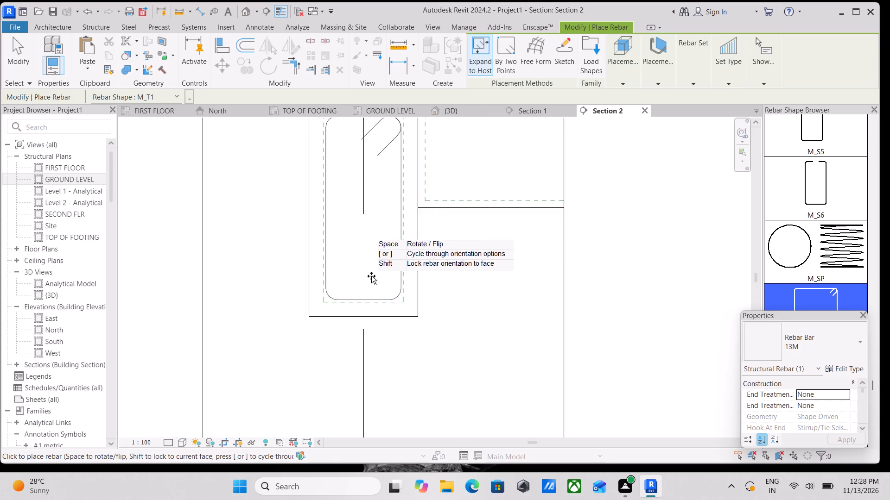
pyautogui.scroll(6, 371, 276)
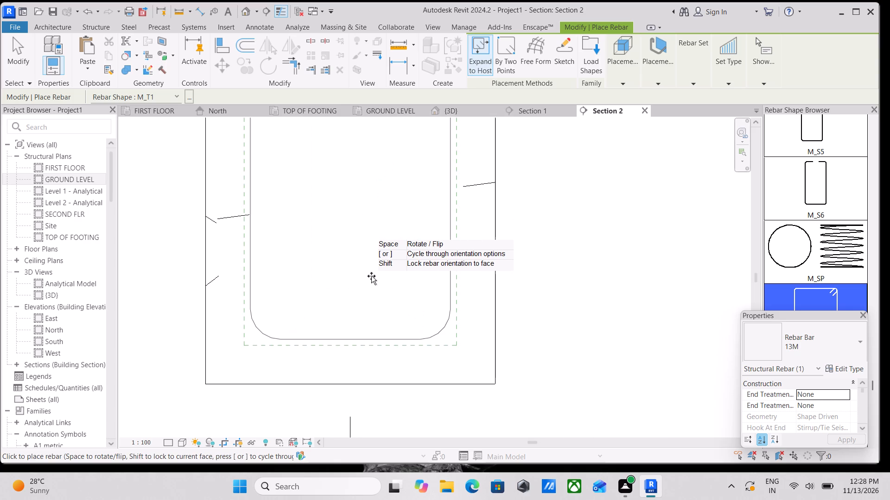
pyautogui.scroll(3, 371, 276)
pyautogui.scroll(-8, 371, 276)
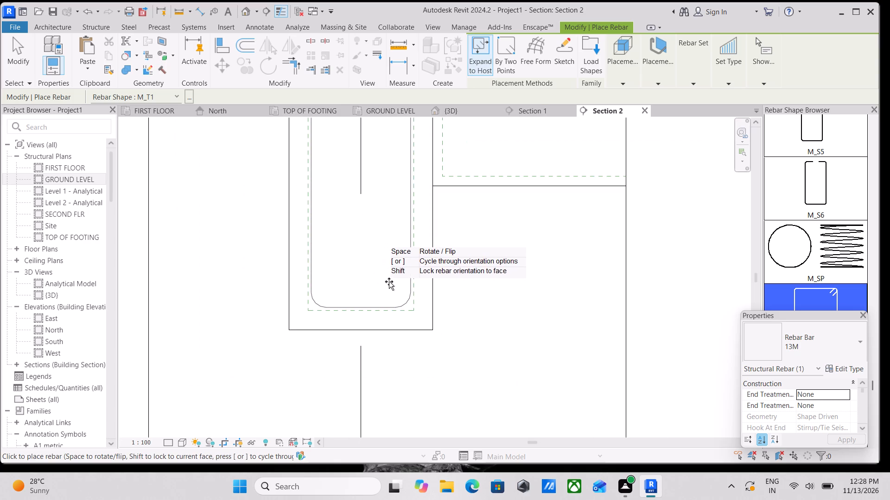
pyautogui.scroll(-4, 399, 279)
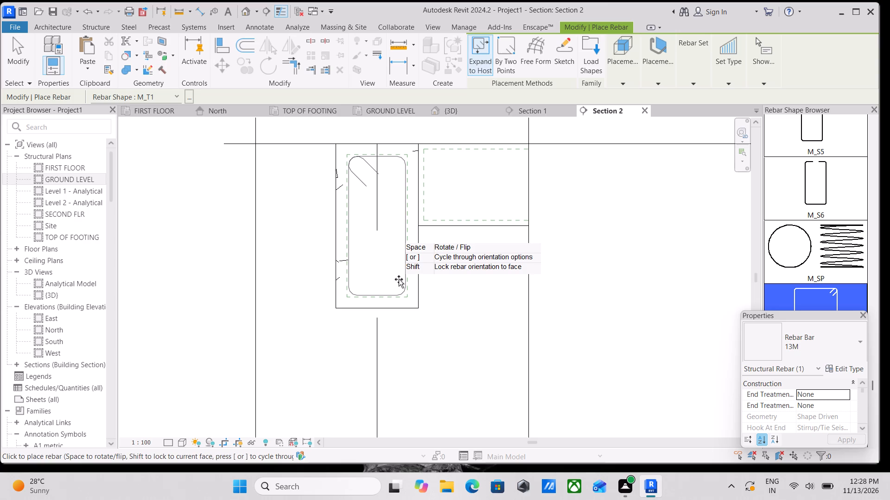
pyautogui.scroll(2, 399, 279)
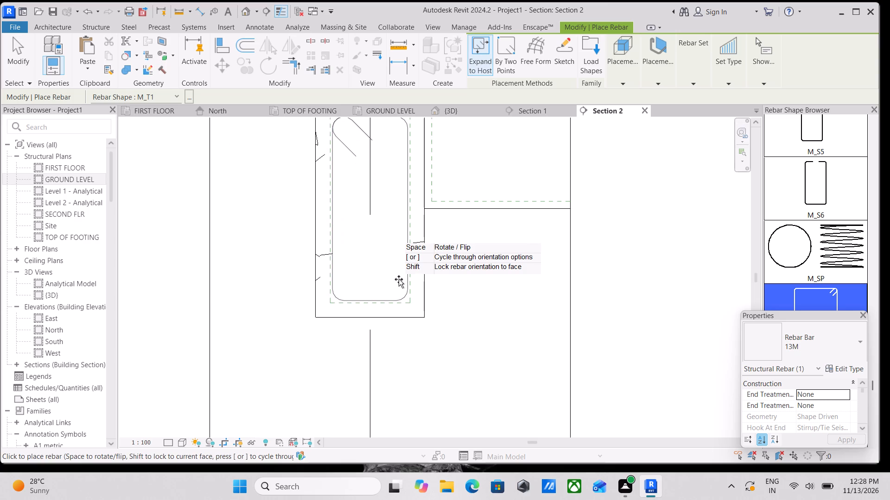
pyautogui.click(399, 279)
pyautogui.press('Escape')
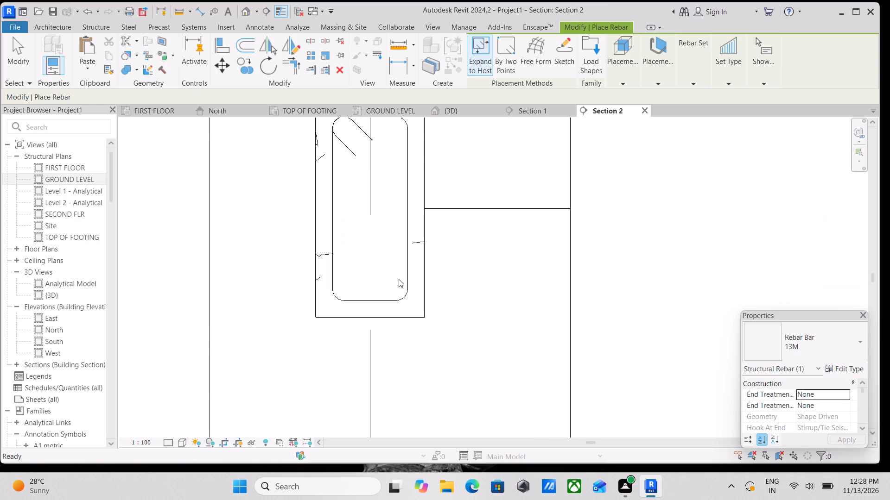
# Set the section view's detail level to Fine.
pyautogui.click(184, 439)
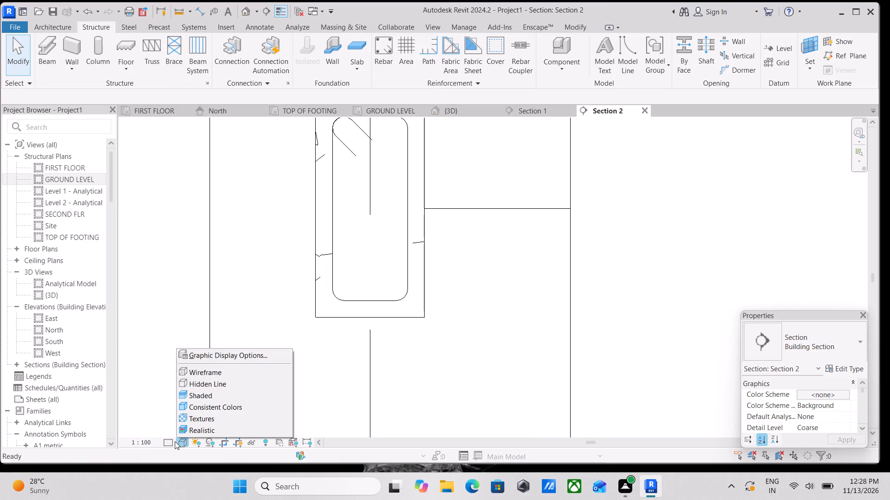
pyautogui.click(172, 441)
pyautogui.click(178, 427)
# Set the GROUND LEVEL beam's stirrup to show unobscured in the {3D} view through its view visibility states.
pyautogui.scroll(-1, 296, 331)
pyautogui.moveTo(299, 331); pyautogui.dragTo(304, 350, button='middle')
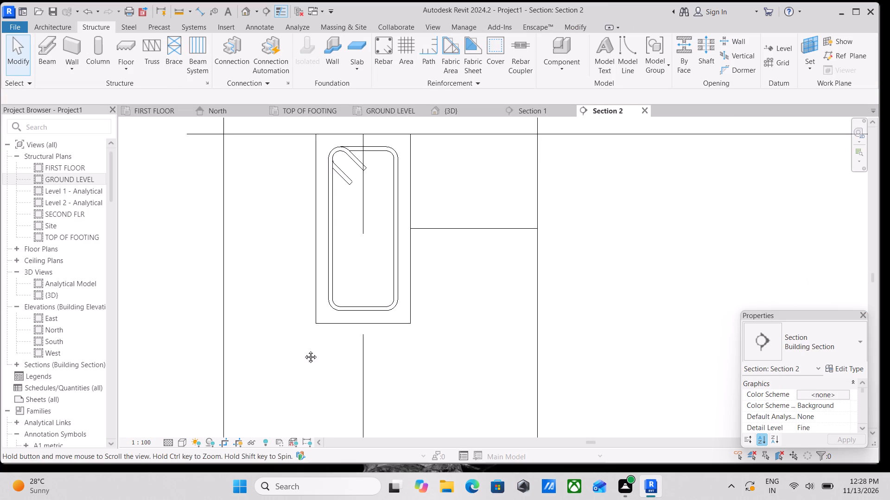
pyautogui.moveTo(304, 350); pyautogui.dragTo(305, 385, button='middle')
pyautogui.scroll(1, 305, 385)
pyautogui.click(362, 169)
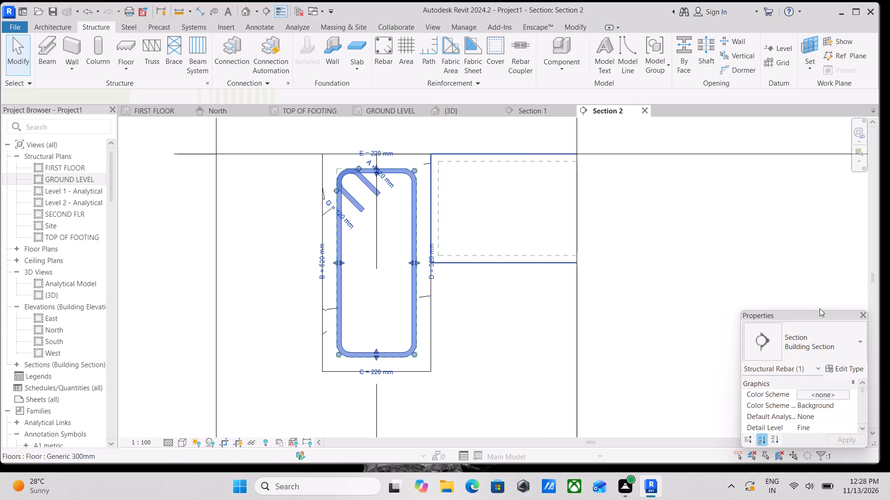
pyautogui.scroll(-2, 814, 403)
pyautogui.scroll(4, 819, 399)
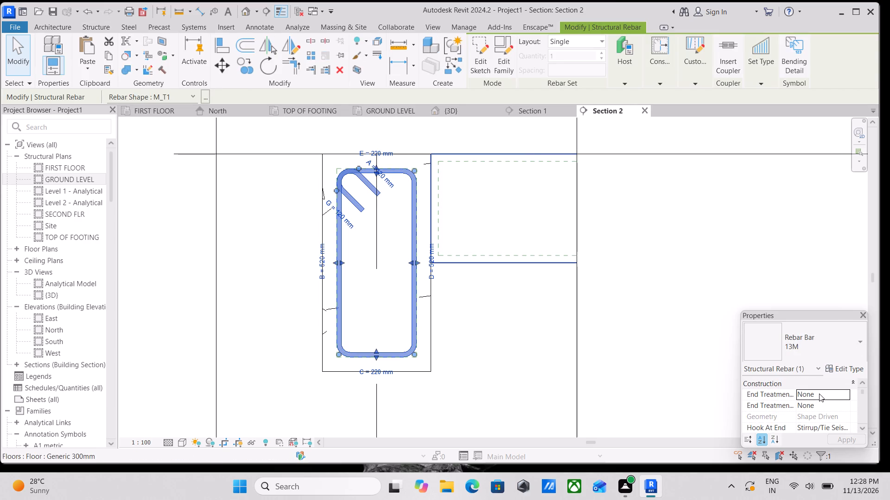
pyautogui.scroll(3, 819, 394)
pyautogui.scroll(-2, 874, 370)
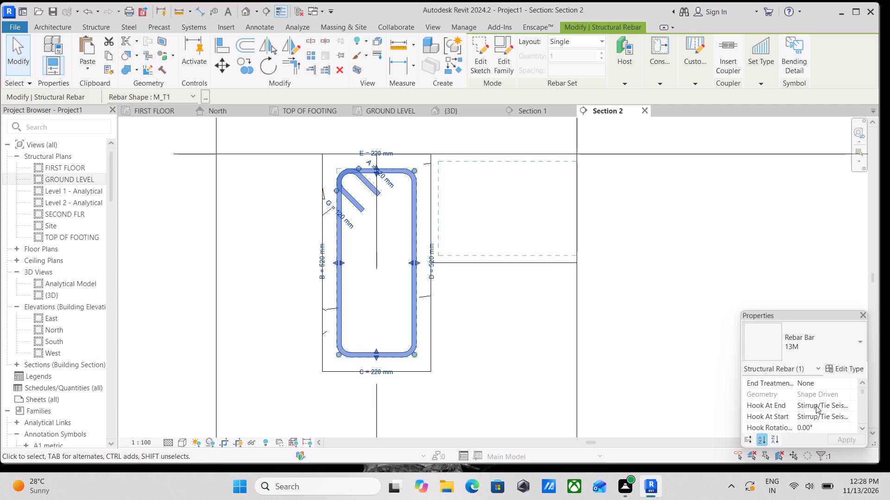
pyautogui.scroll(-3, 812, 406)
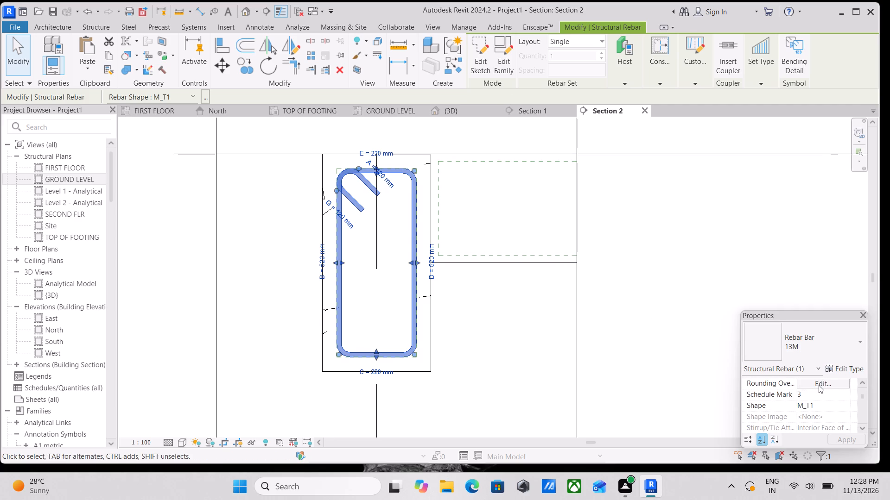
pyautogui.click(819, 385)
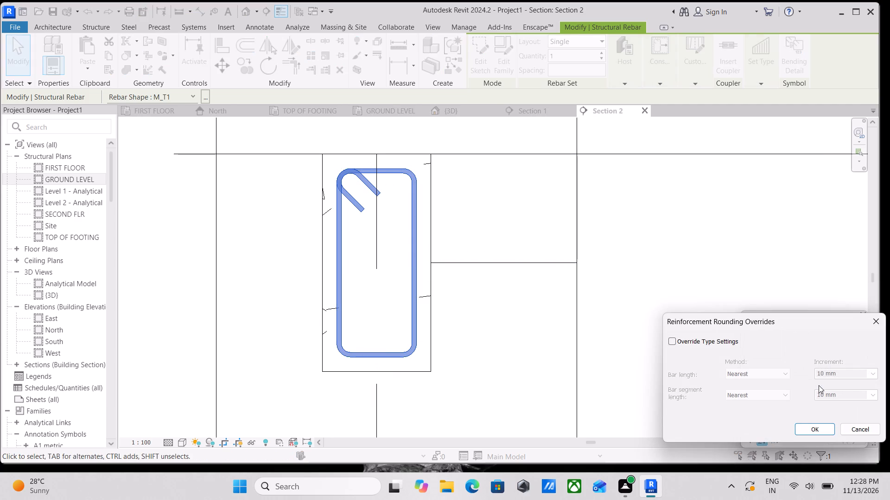
pyautogui.click(878, 321)
pyautogui.scroll(-2, 798, 400)
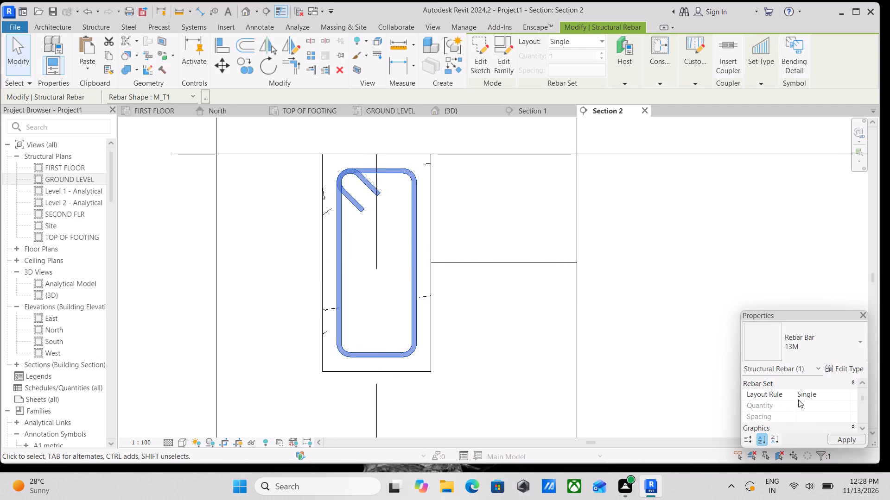
pyautogui.scroll(-2, 798, 400)
pyautogui.click(838, 383)
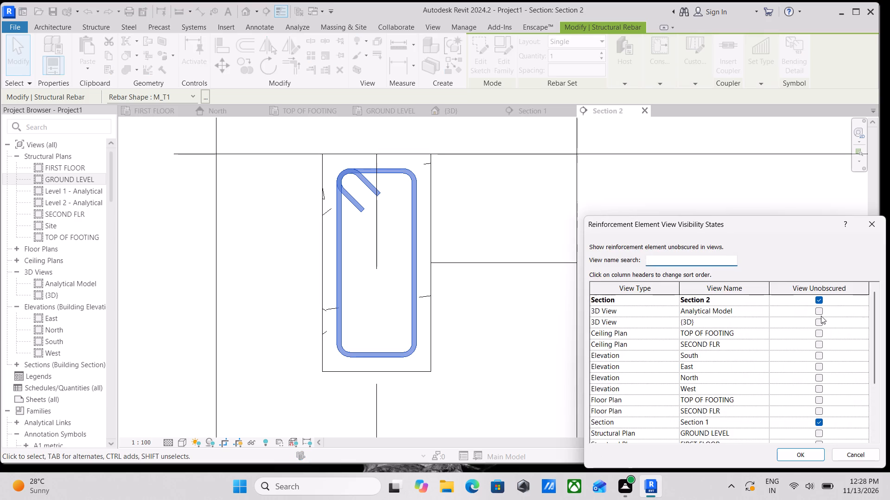
pyautogui.click(818, 322)
pyautogui.click(798, 453)
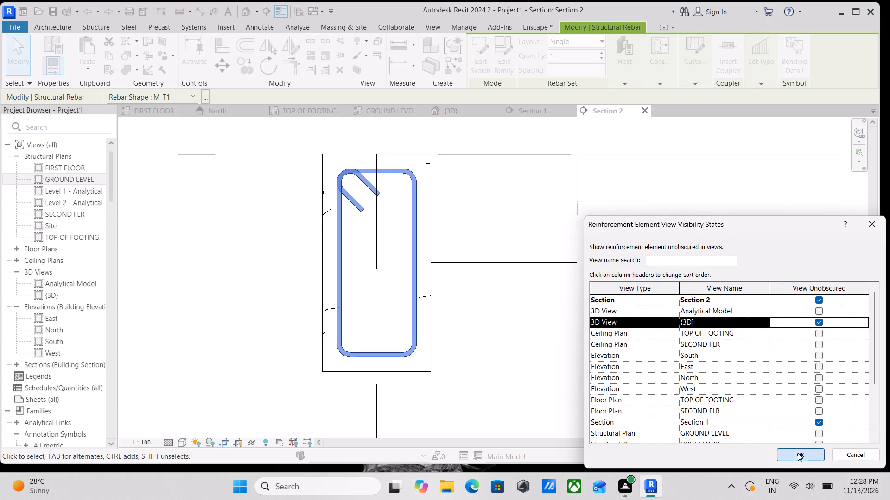
# Set the stirrup's rebar set layout to Maximum Spacing with a spacing of 120 mm.
pyautogui.scroll(4, 357, 184)
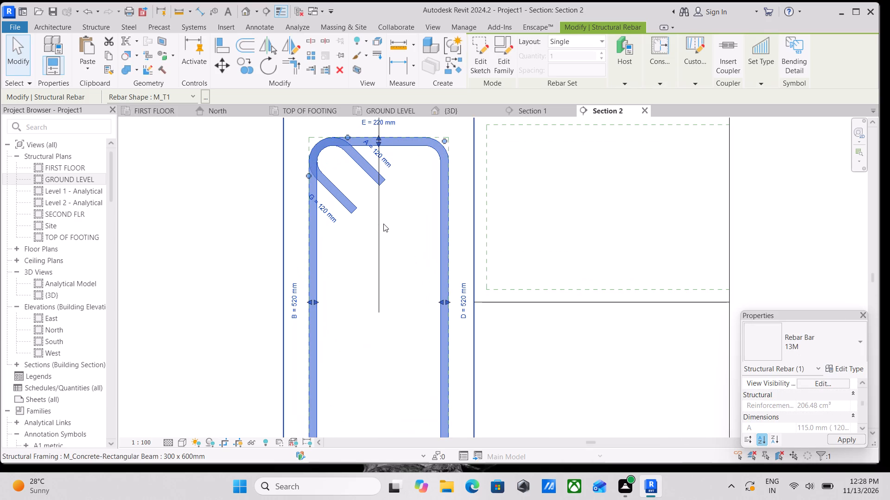
pyautogui.press('Escape')
pyautogui.click(388, 140)
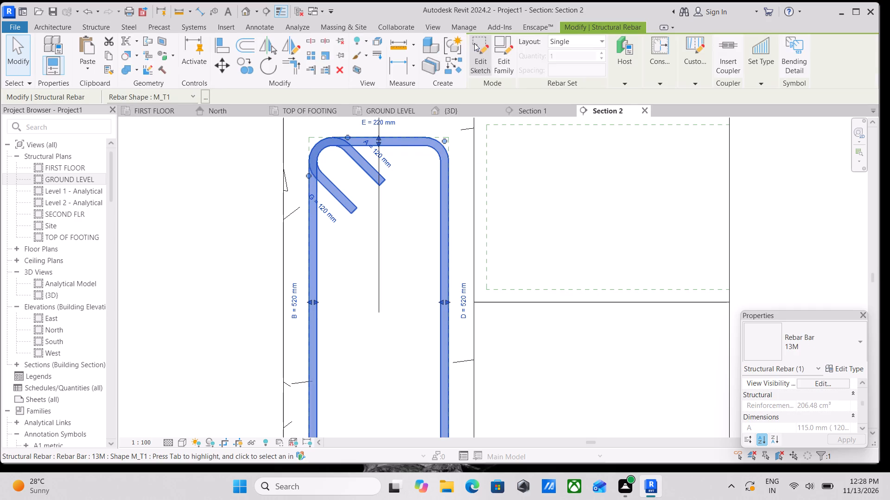
pyautogui.click(584, 41)
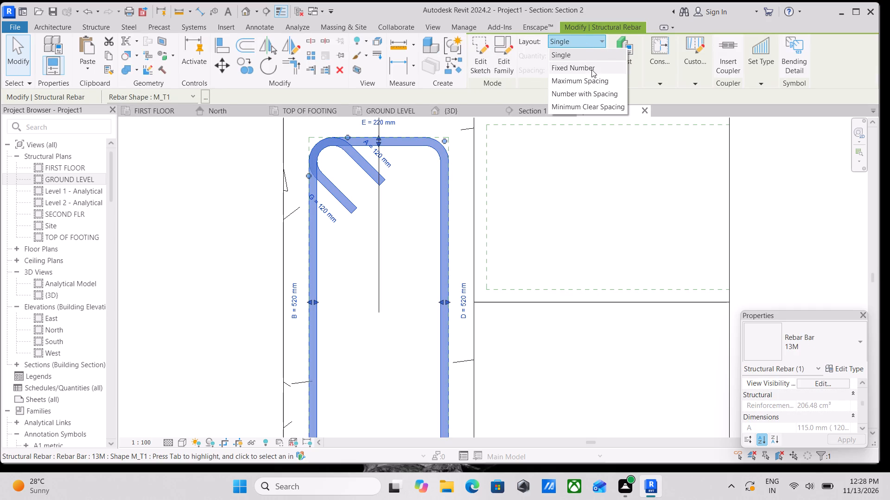
pyautogui.click(594, 81)
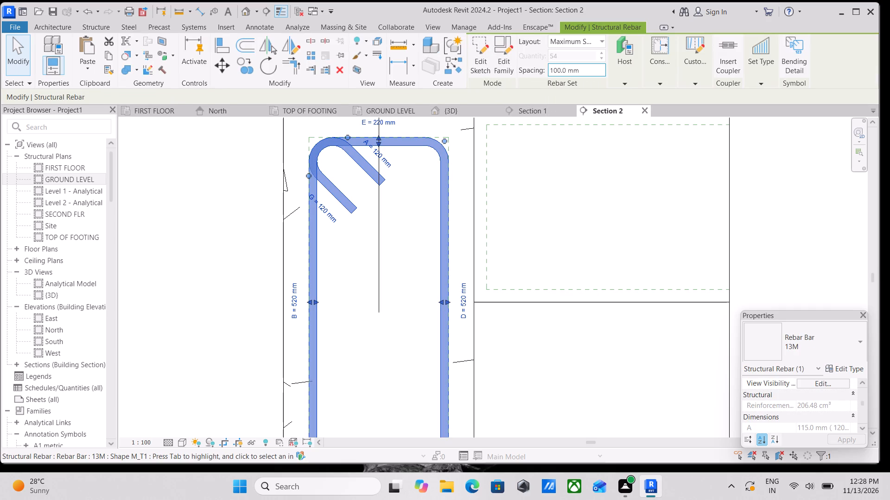
pyautogui.moveTo(593, 70); pyautogui.dragTo(542, 76)
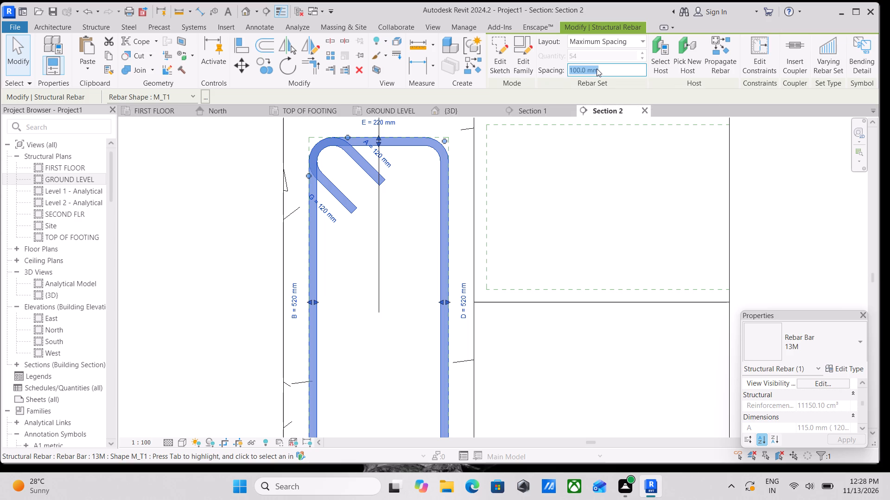
pyautogui.write('120mm')
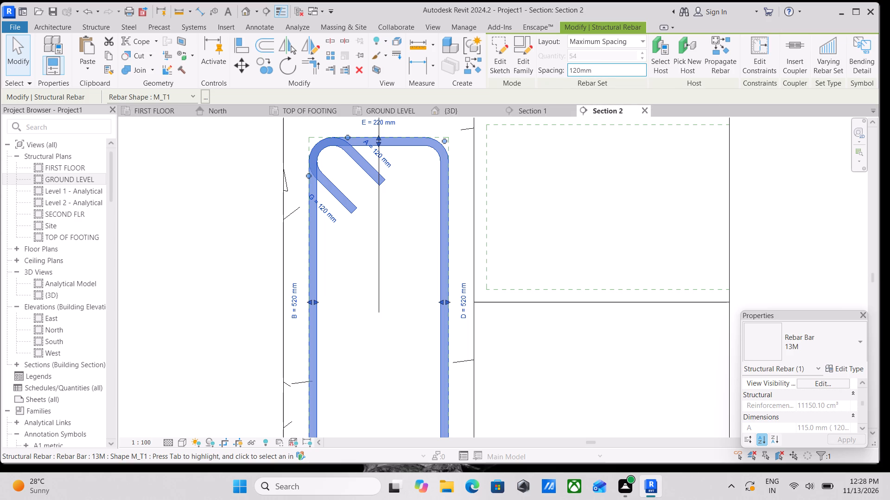
pyautogui.press('Return')
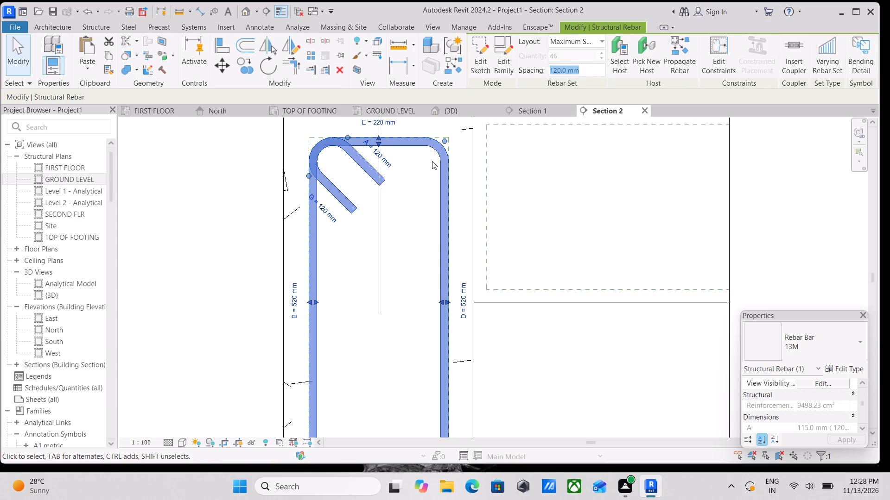
pyautogui.press('Escape')
# Start placing another rebar in the section and browse the available rebar shapes.
pyautogui.scroll(1, 317, 169)
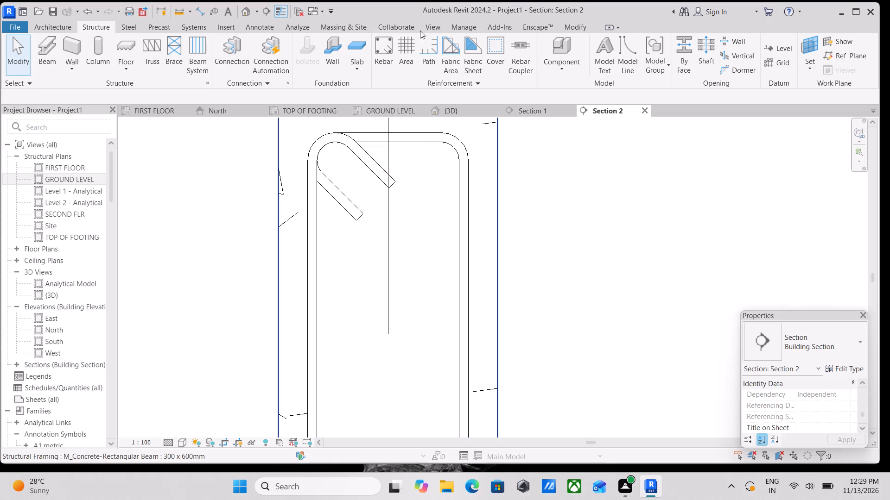
pyautogui.click(387, 42)
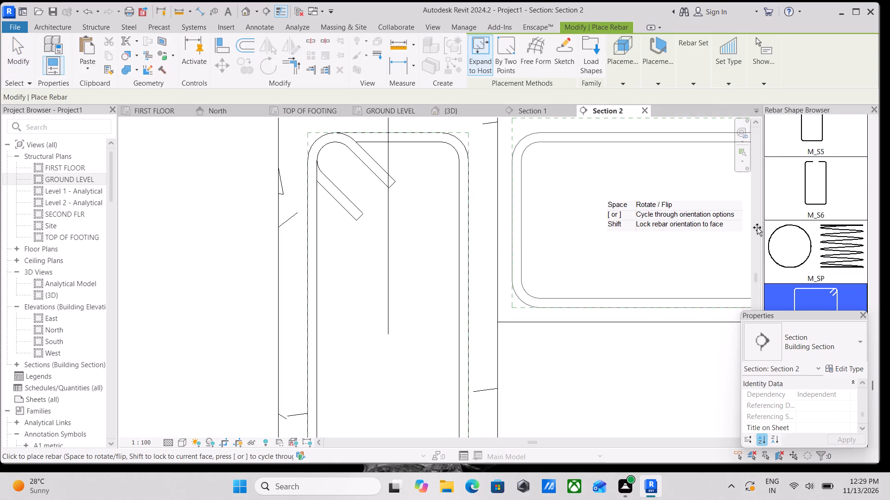
pyautogui.scroll(3, 793, 206)
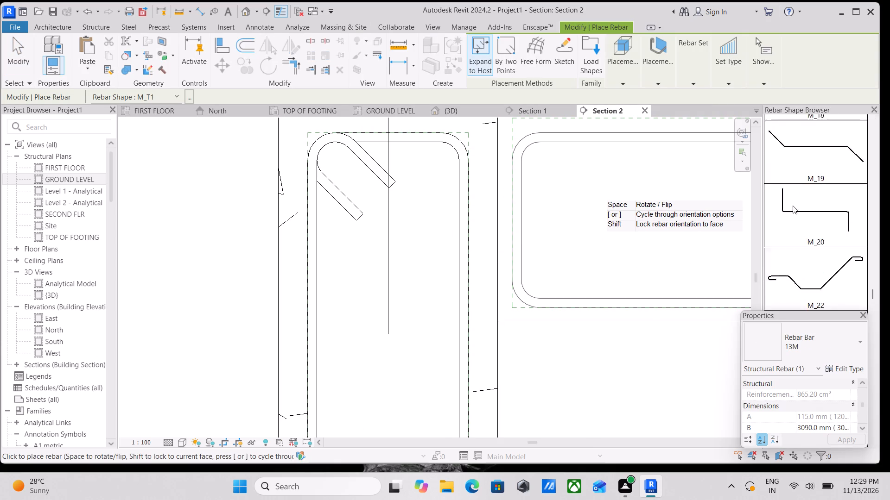